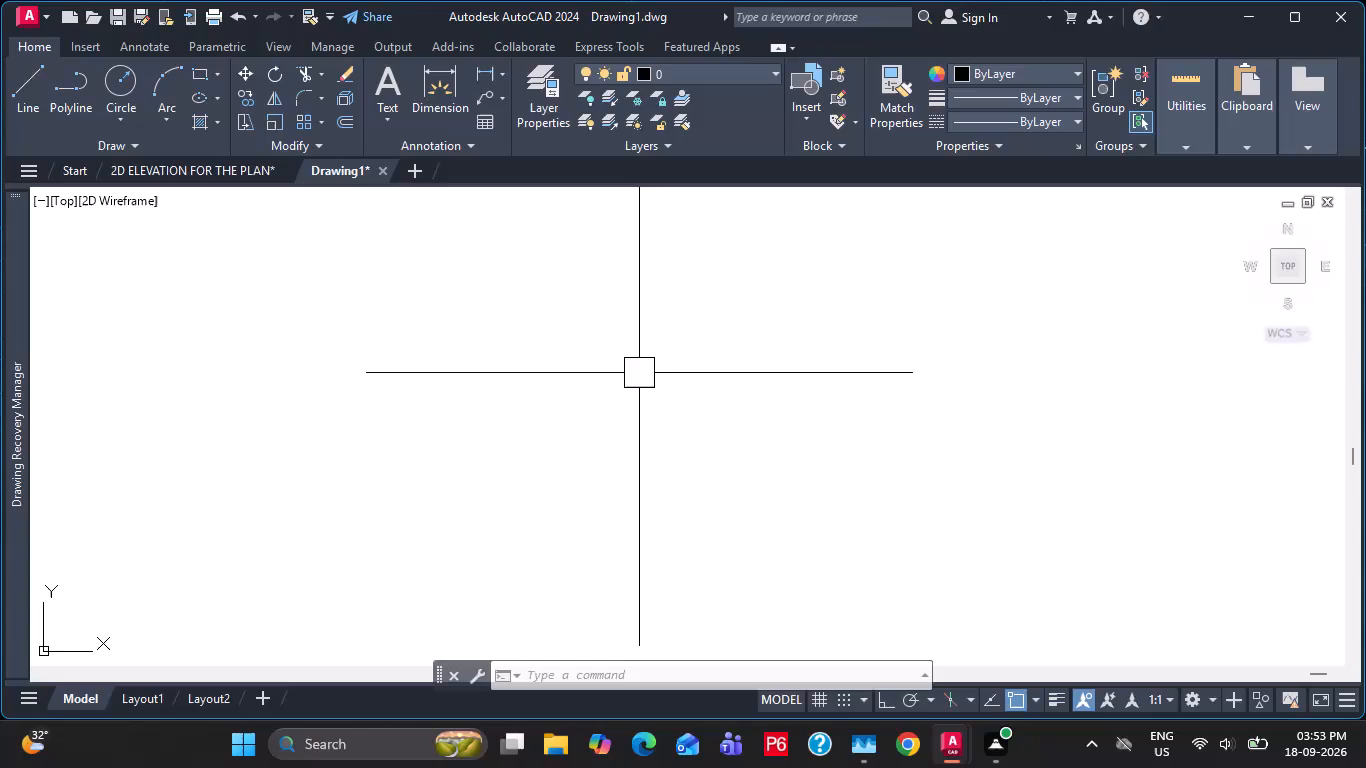
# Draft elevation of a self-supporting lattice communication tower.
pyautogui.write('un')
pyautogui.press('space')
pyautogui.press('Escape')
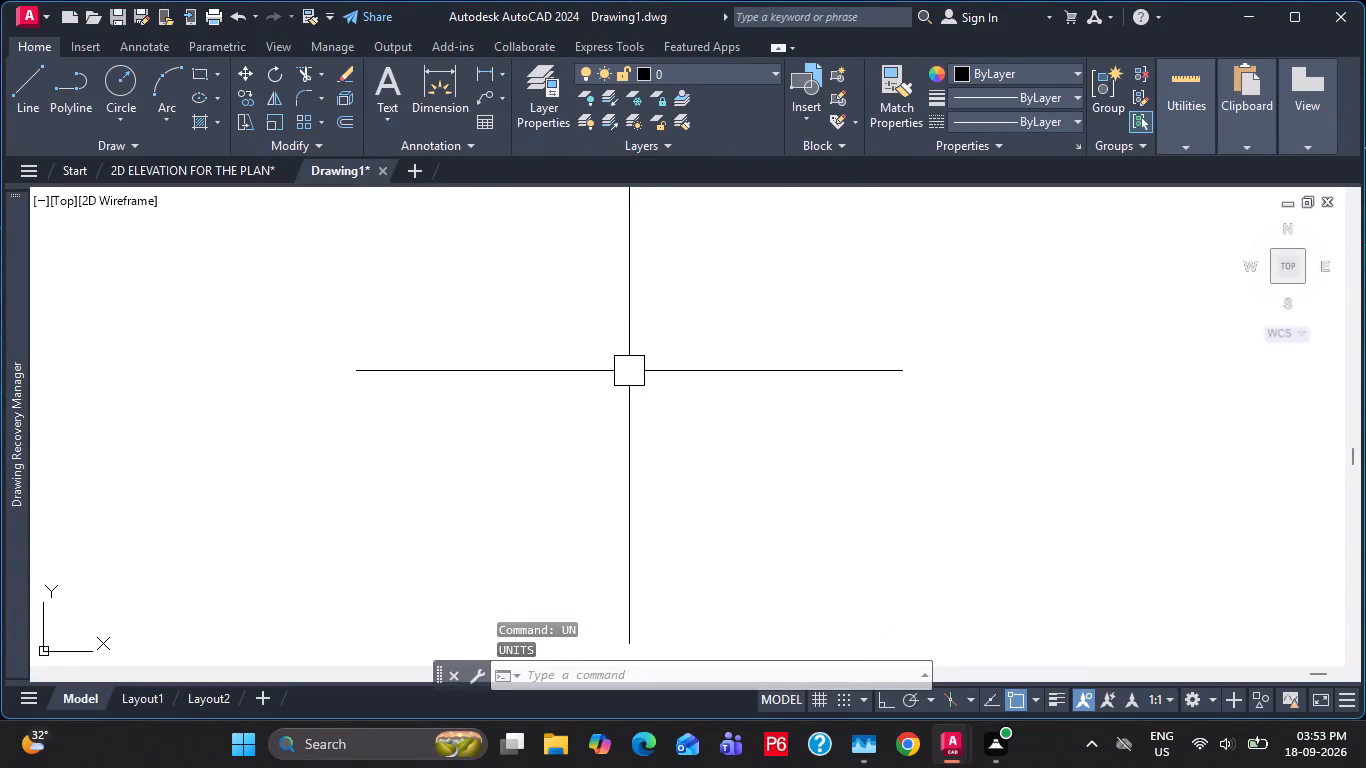
# Save the drawing as "communication tower" in the FUJI folder on the desktop.
pyautogui.hotkey('ctrl', 's')
pyautogui.click(438, 319)
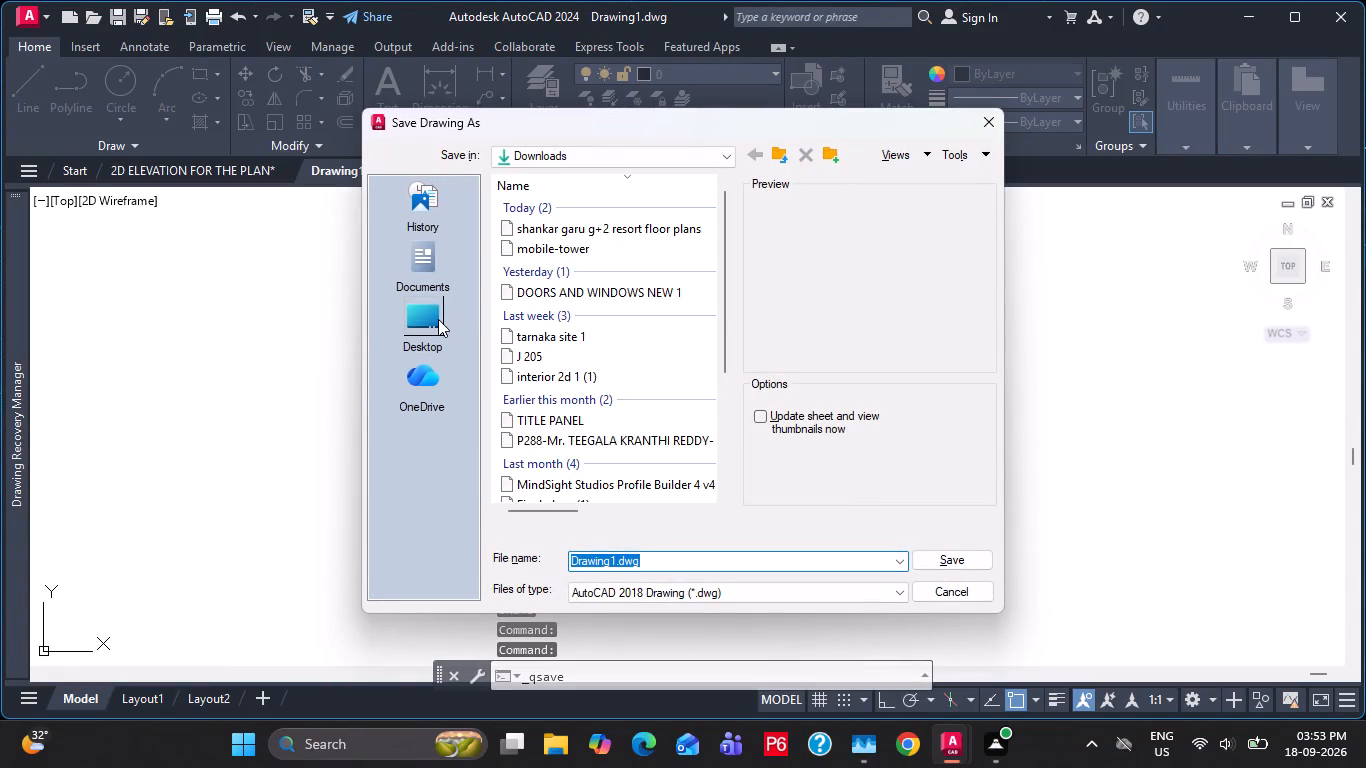
pyautogui.doubleClick(544, 219)
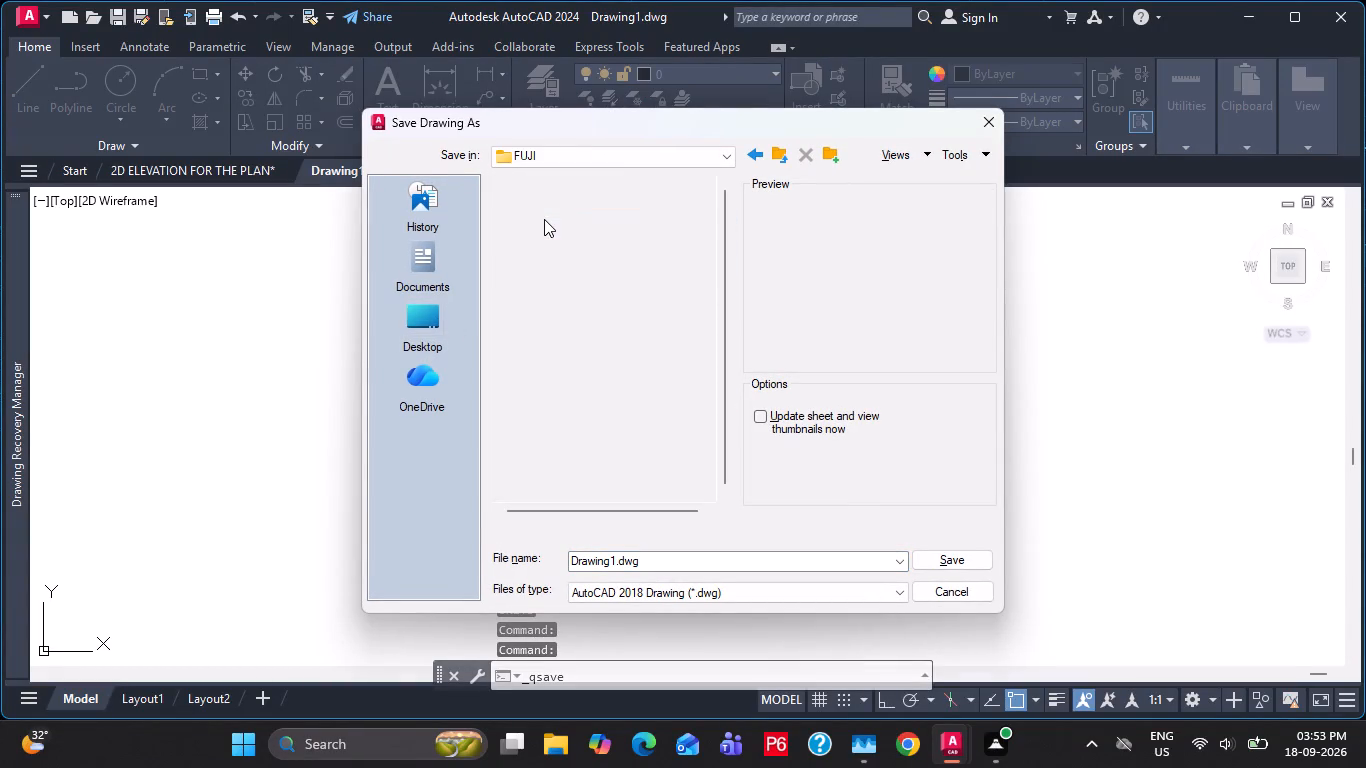
pyautogui.click(654, 554)
pyautogui.write('communication tower')
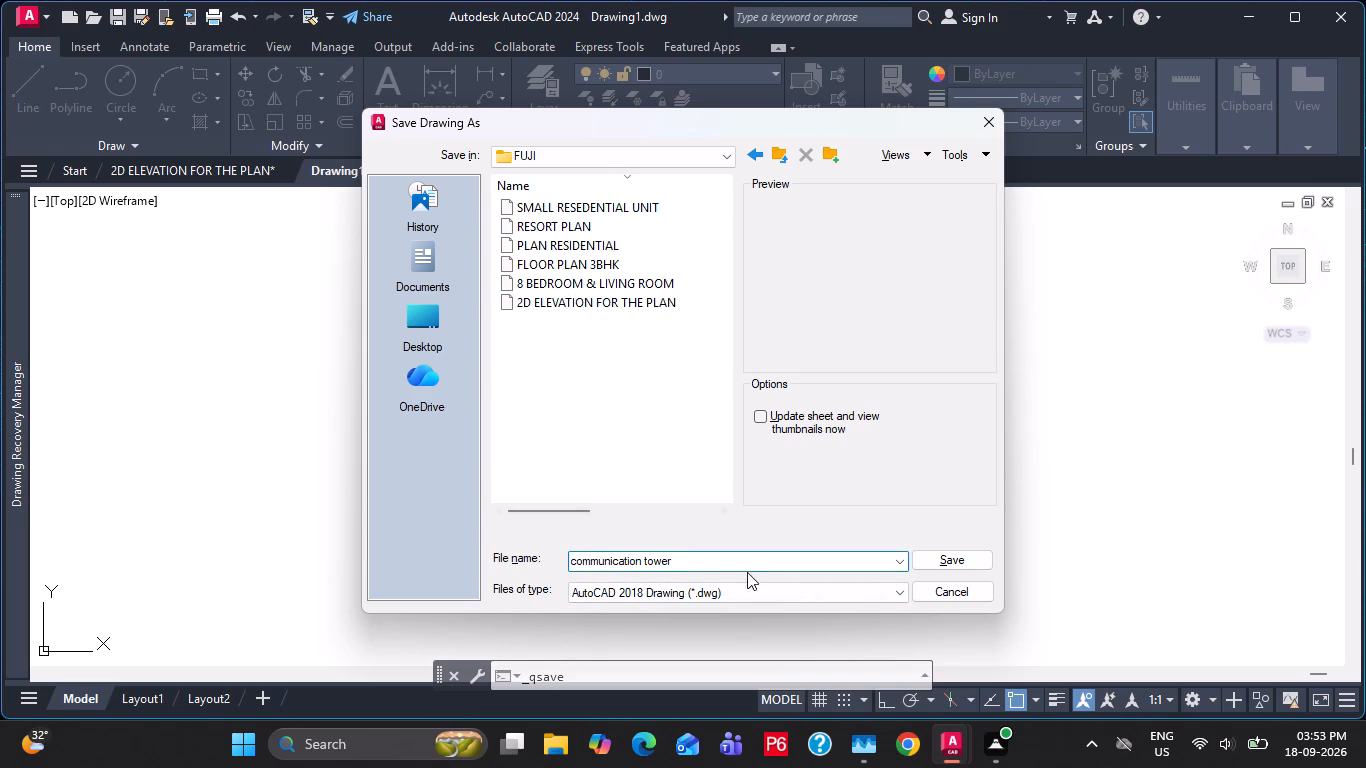
pyautogui.click(982, 562)
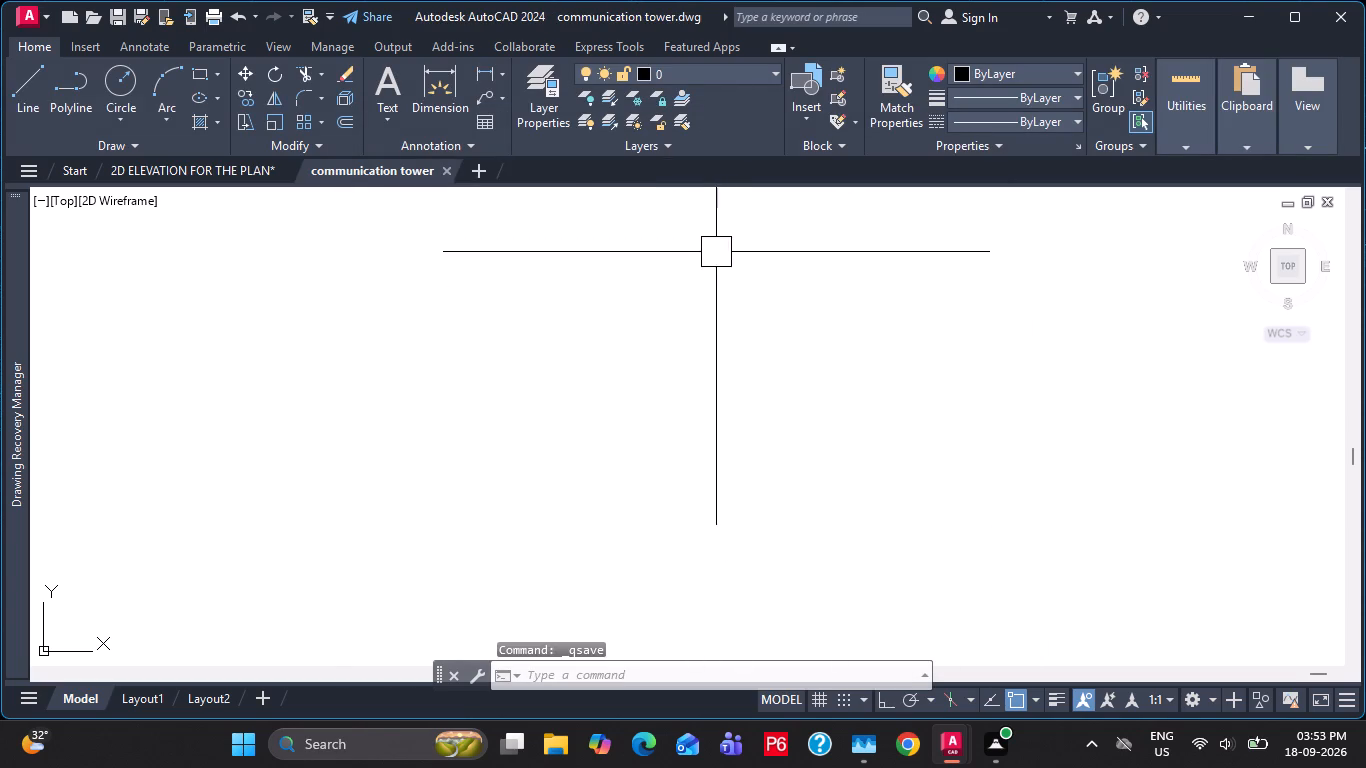
pyautogui.press('Escape')
pyautogui.press('Escape')
pyautogui.hotkey('ctrl', 's')
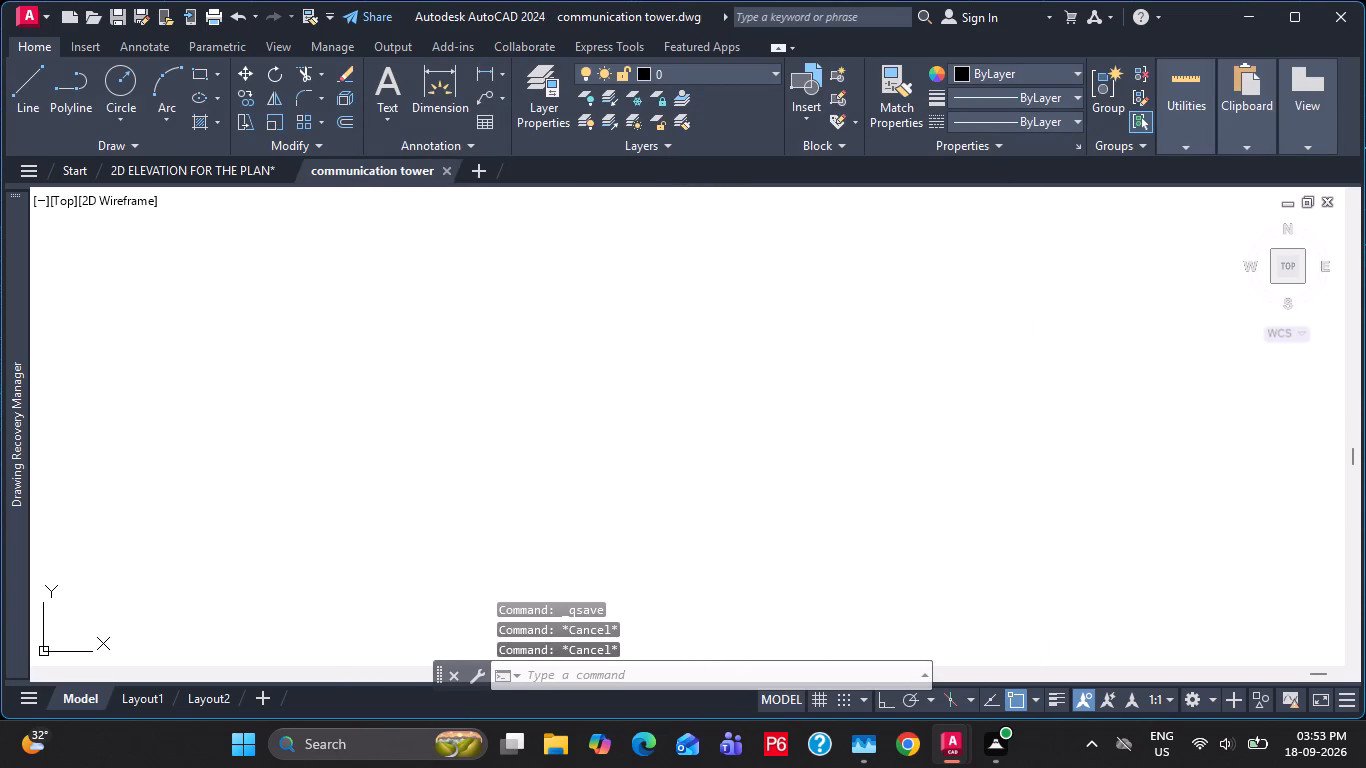
# Configure the drawing units to Engineering length with 0'-0.0" precision and an insertion scale in inches.
pyautogui.write('un')
pyautogui.press('space')
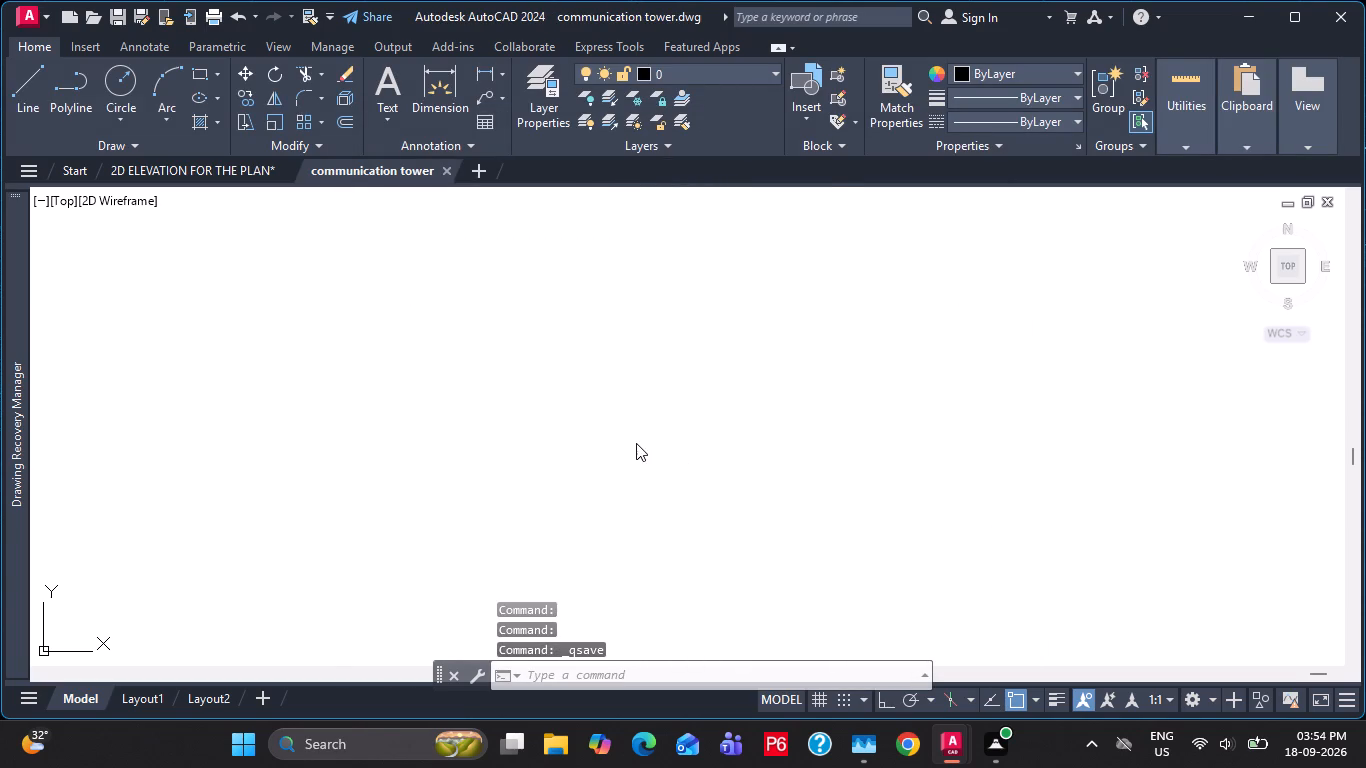
pyautogui.click(633, 239)
pyautogui.click(597, 265)
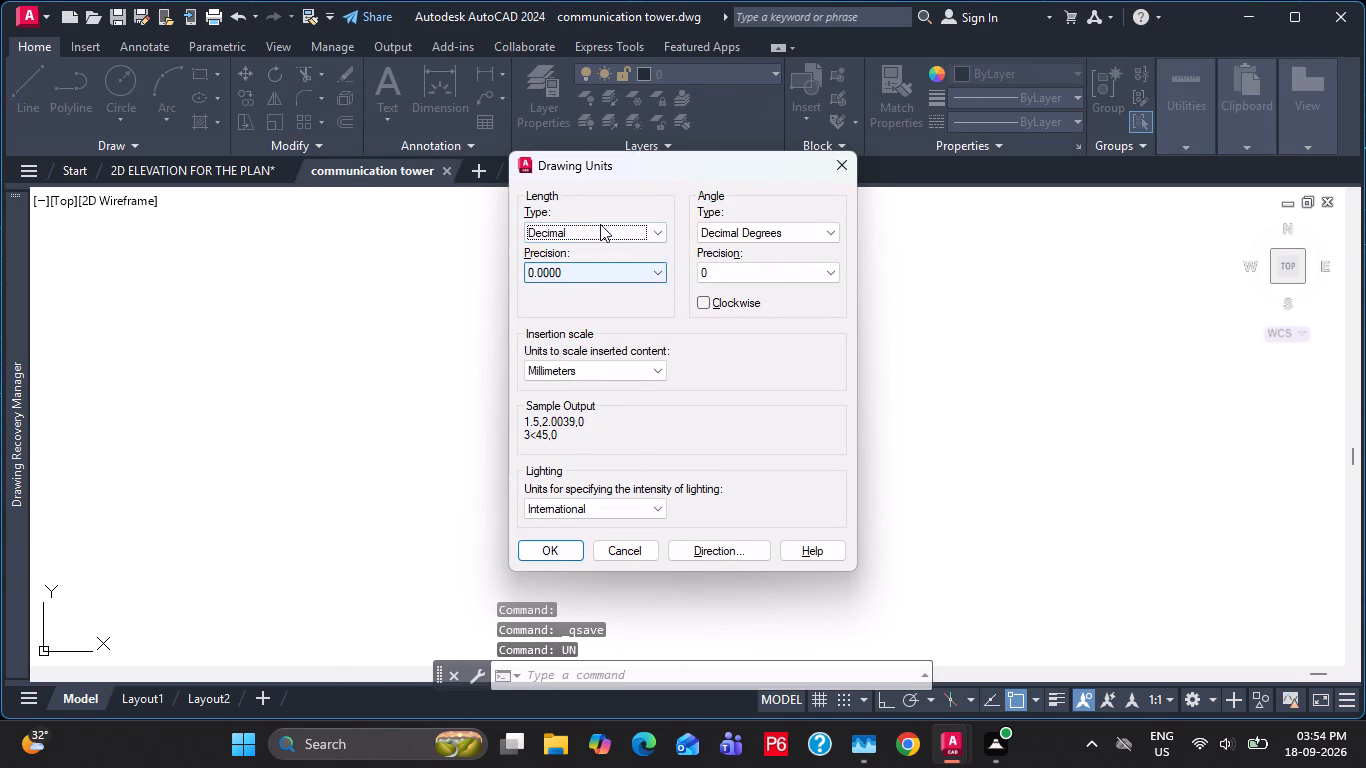
pyautogui.click(600, 224)
pyautogui.click(562, 286)
pyautogui.click(582, 225)
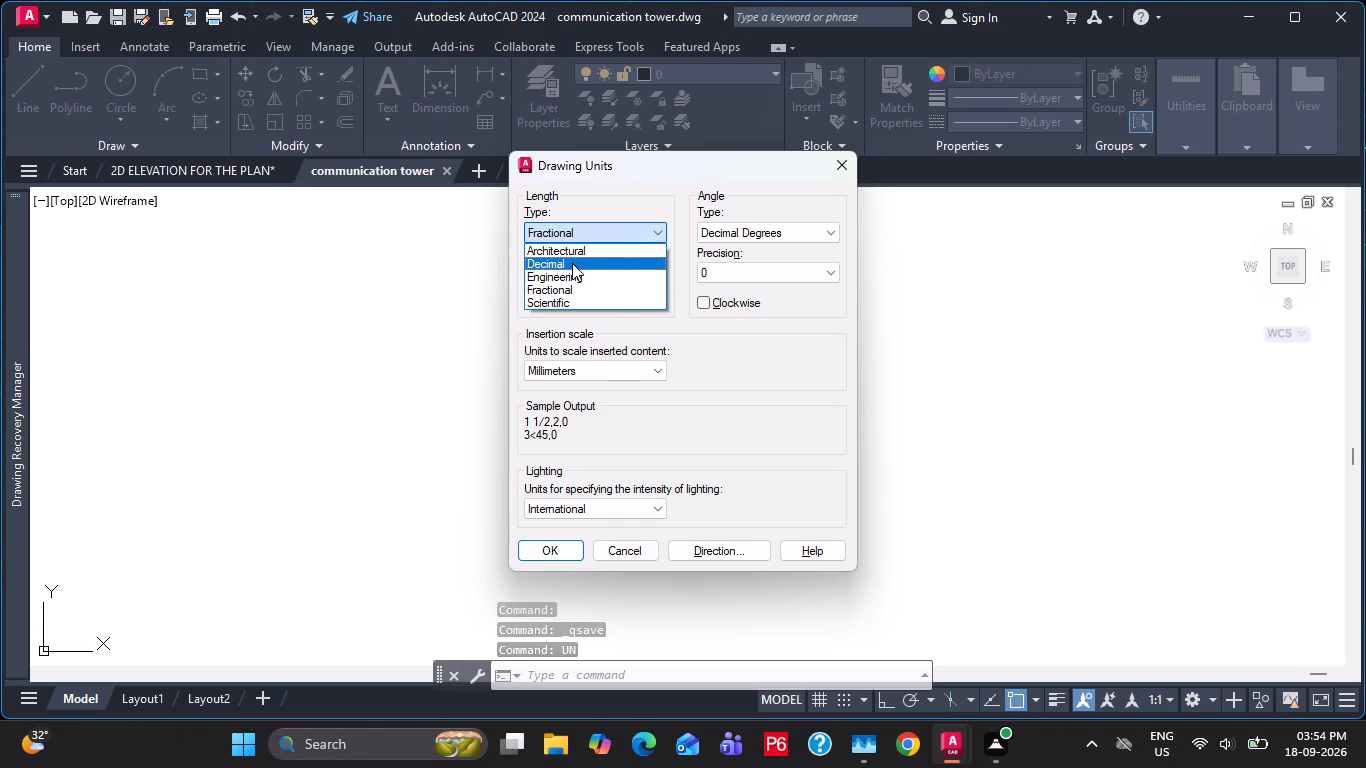
pyautogui.click(572, 274)
pyautogui.click(589, 283)
pyautogui.click(587, 279)
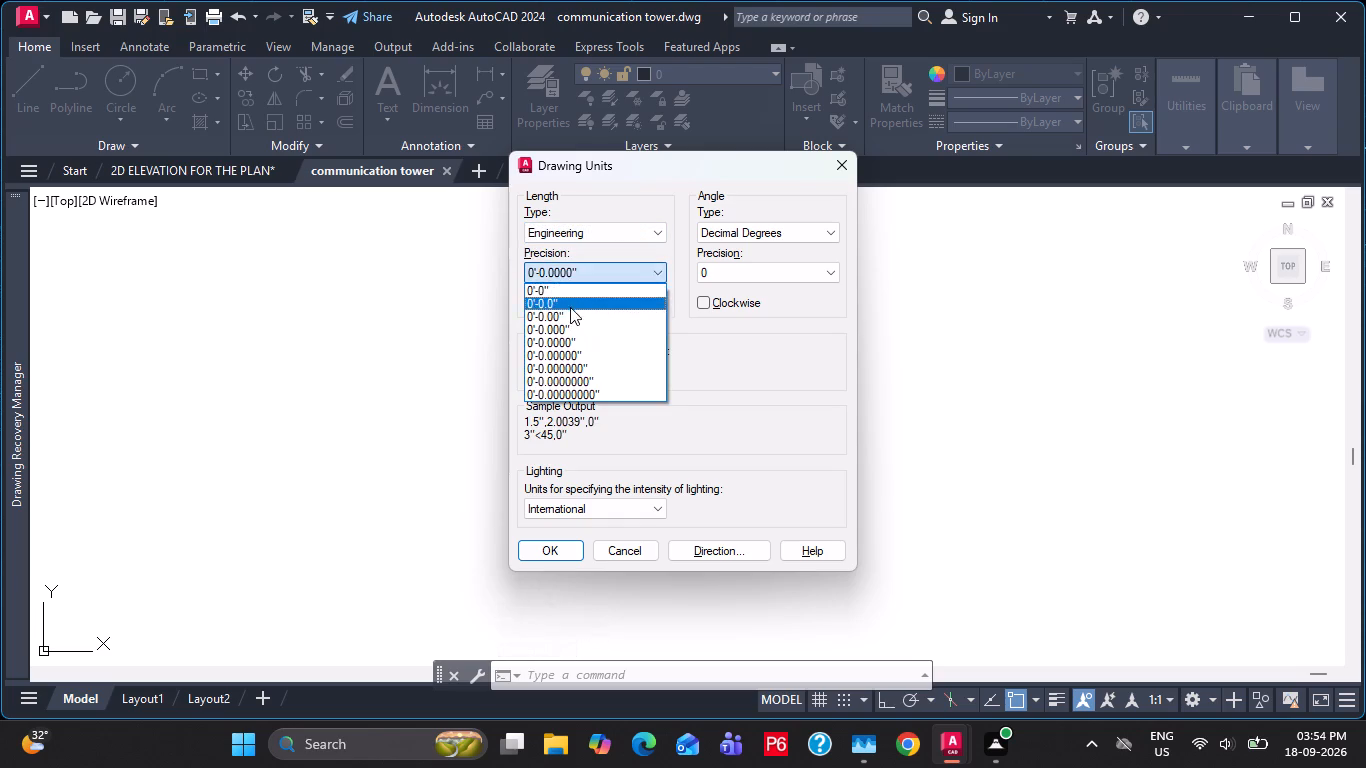
pyautogui.click(570, 307)
pyautogui.click(563, 369)
pyautogui.click(545, 404)
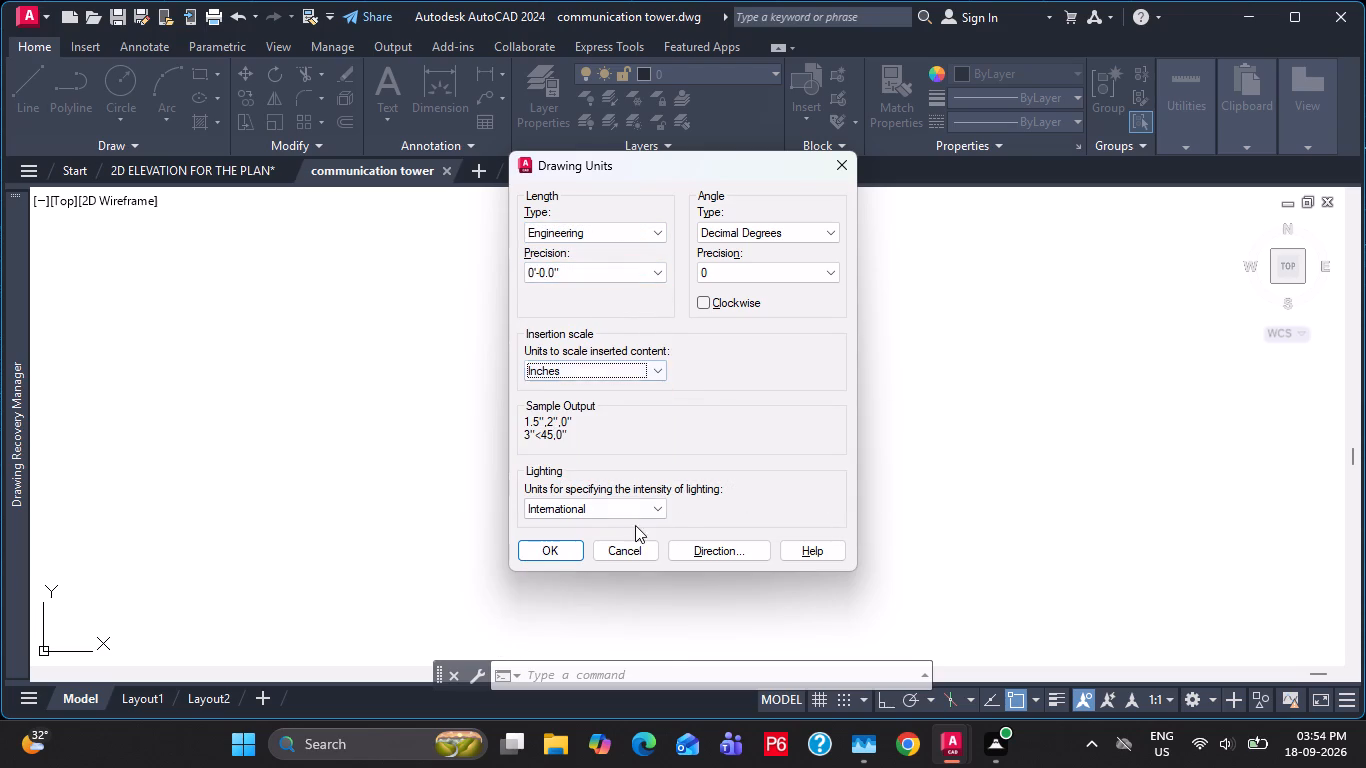
pyautogui.click(544, 560)
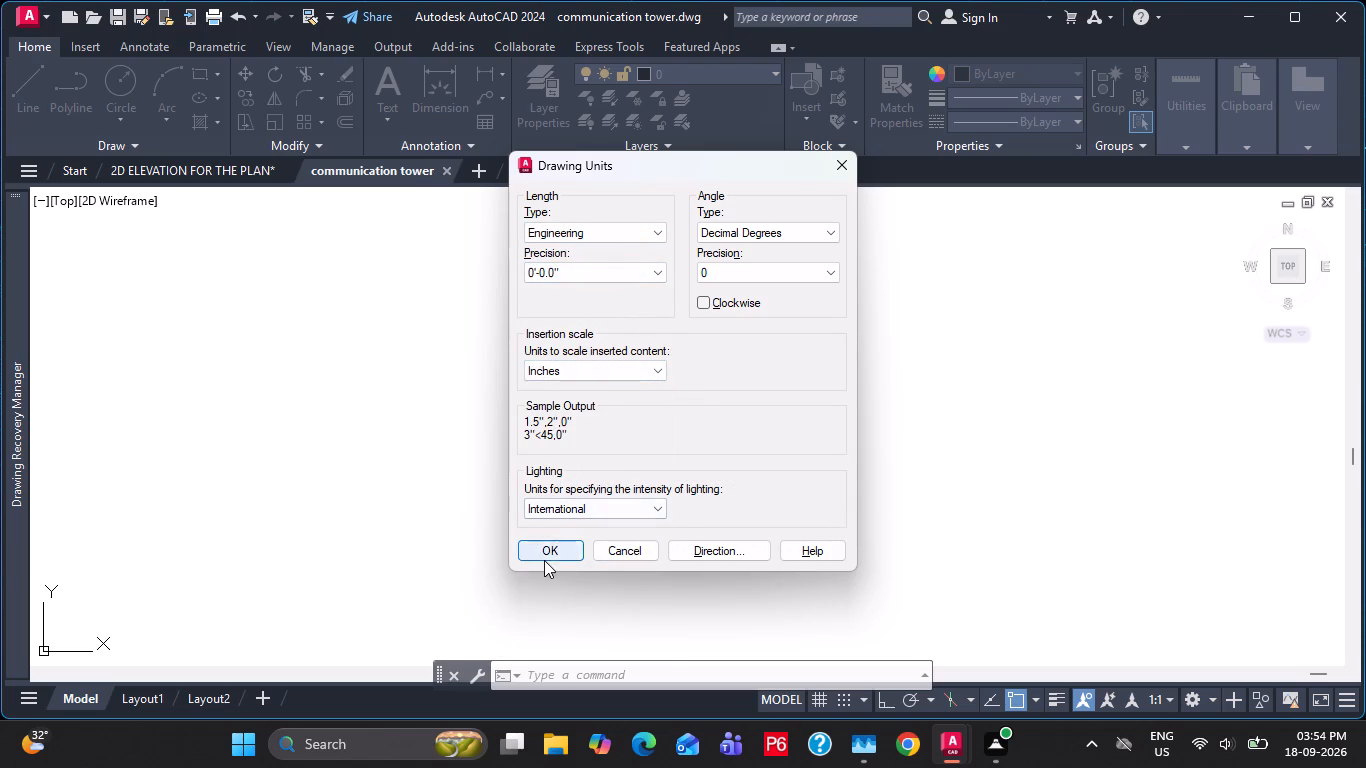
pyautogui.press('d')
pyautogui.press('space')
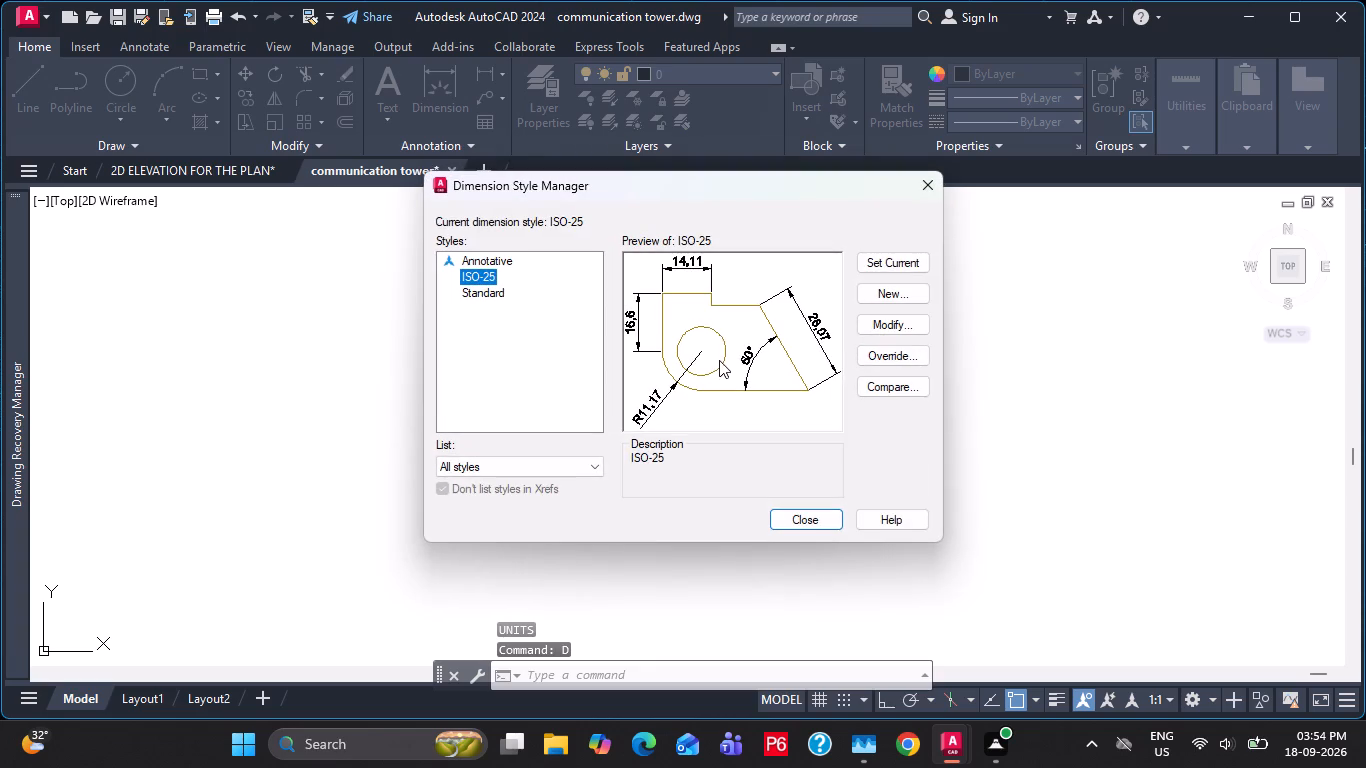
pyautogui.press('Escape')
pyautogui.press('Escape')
# Turn on log file recording with the LOGFILEON command.
pyautogui.press('l')
pyautogui.press('o')
pyautogui.press('g')
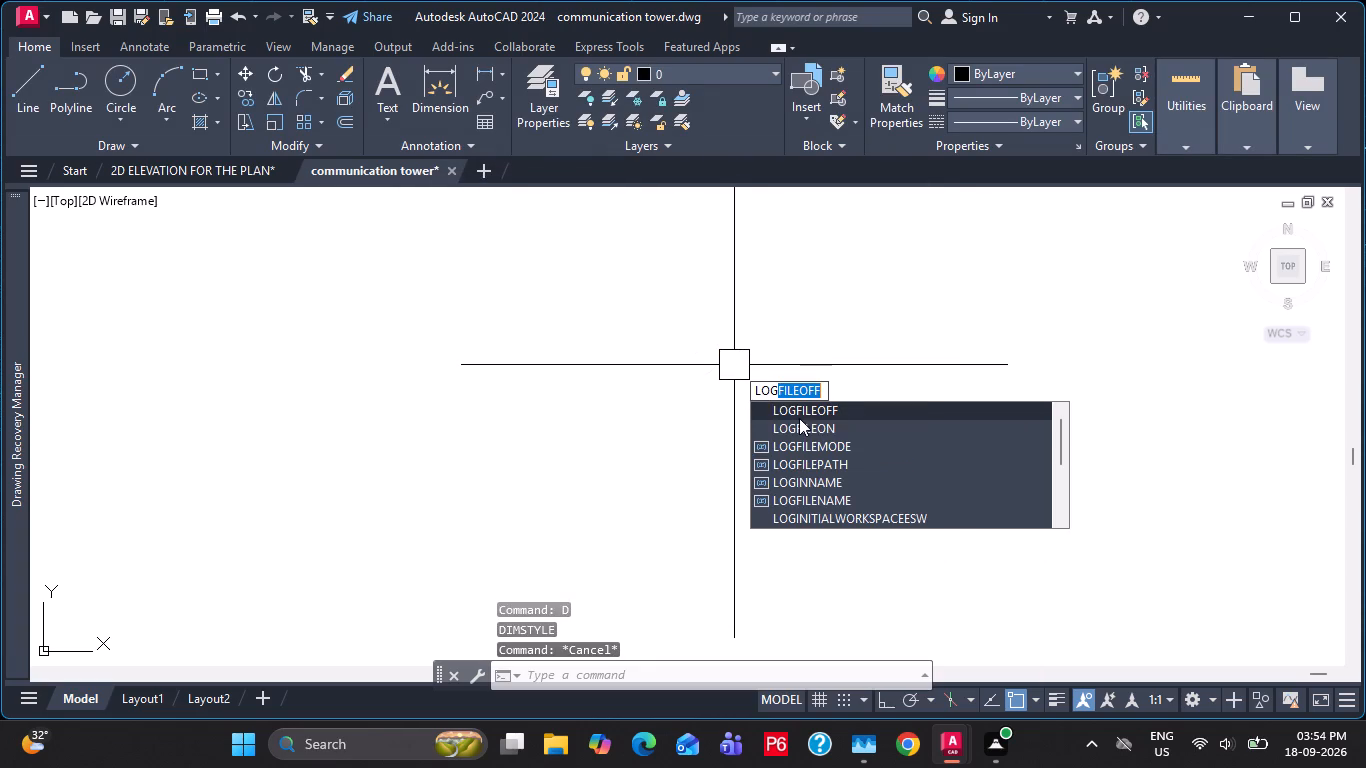
pyautogui.click(808, 433)
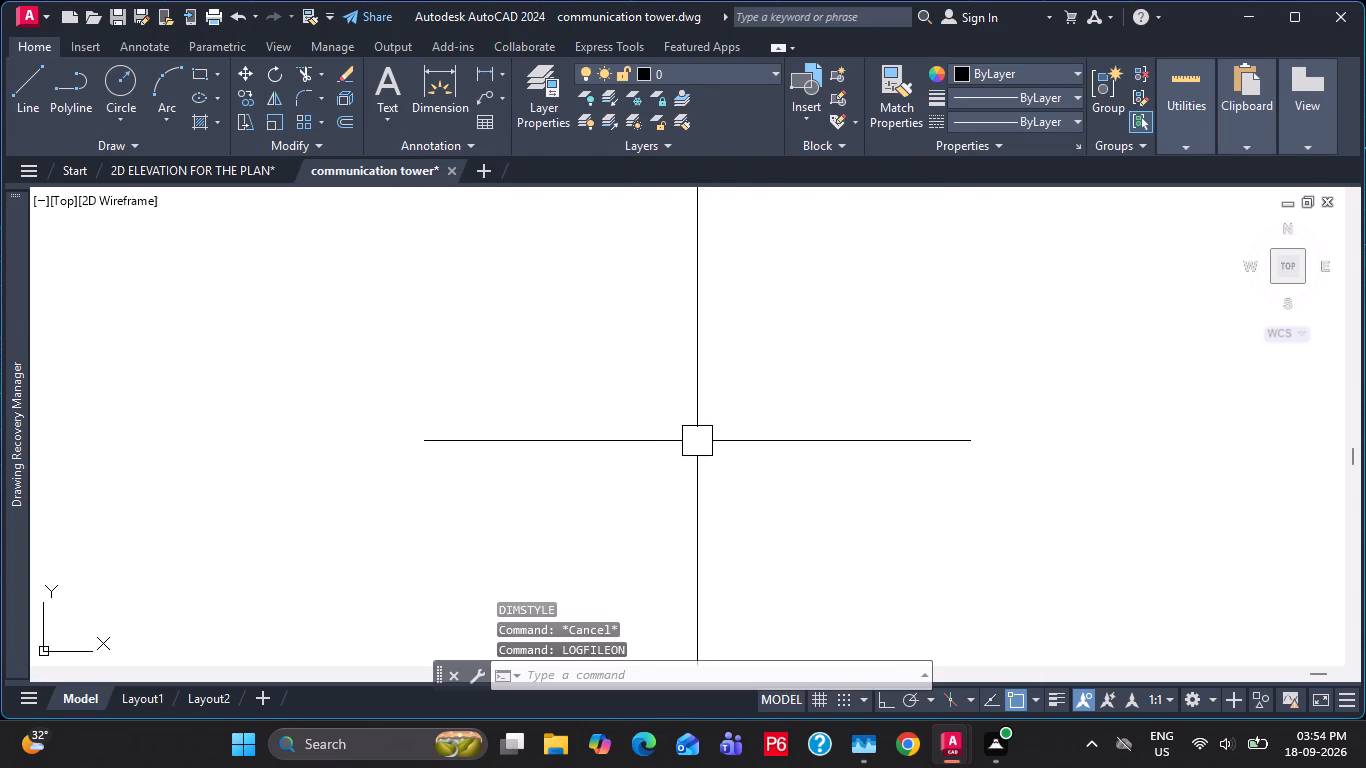
pyautogui.press('Escape')
pyautogui.press('Escape')
pyautogui.press('Escape')
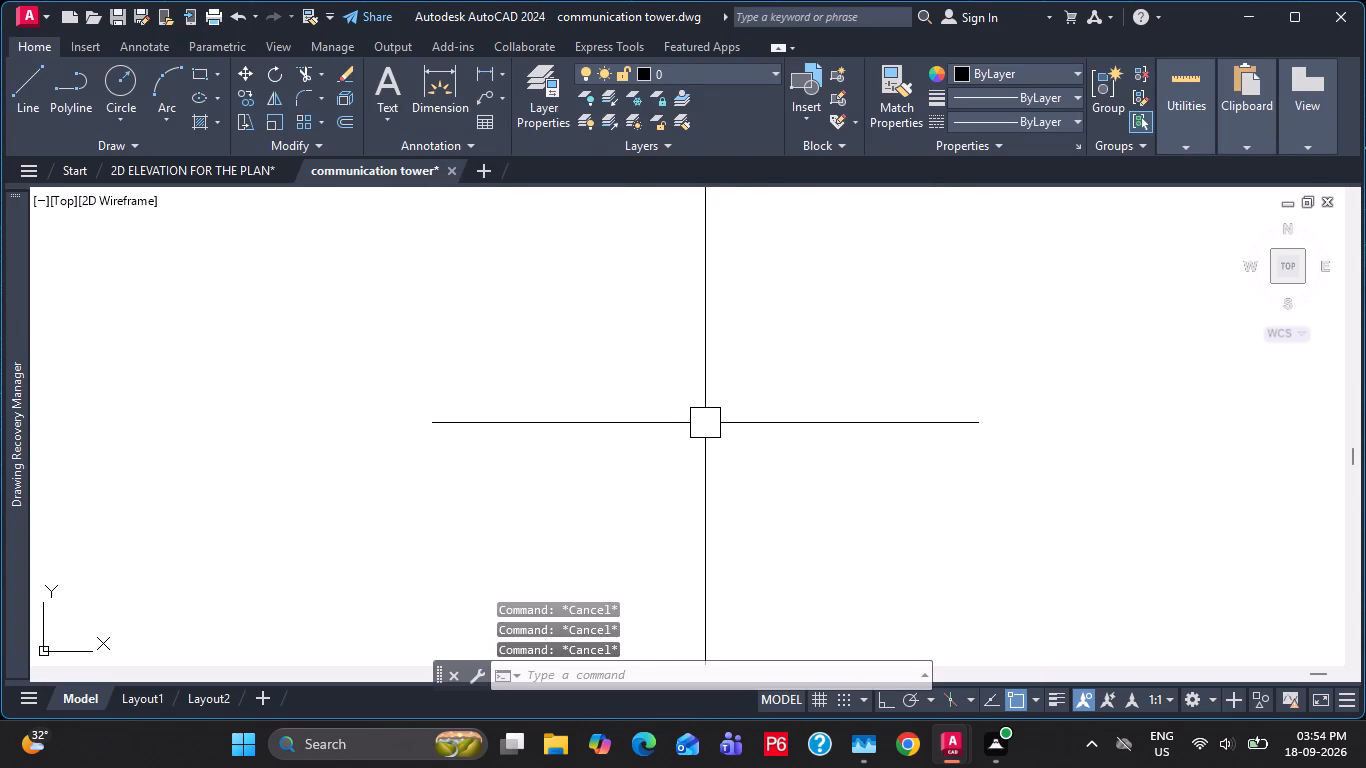
# Modify the ISO-25 dimension style's primary units to Engineering format with 0'-0.0" precision and make the style current.
pyautogui.write('d')
pyautogui.press('space')
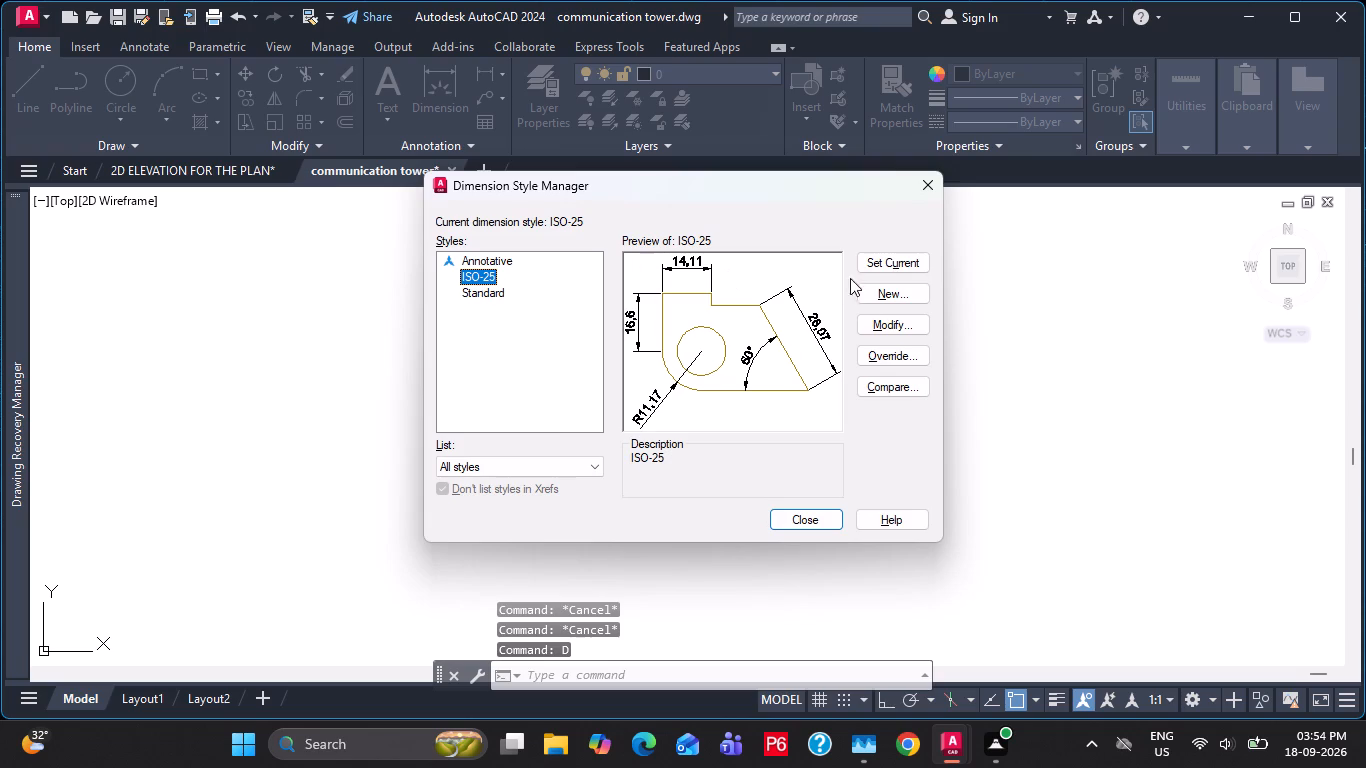
pyautogui.click(904, 323)
pyautogui.click(684, 148)
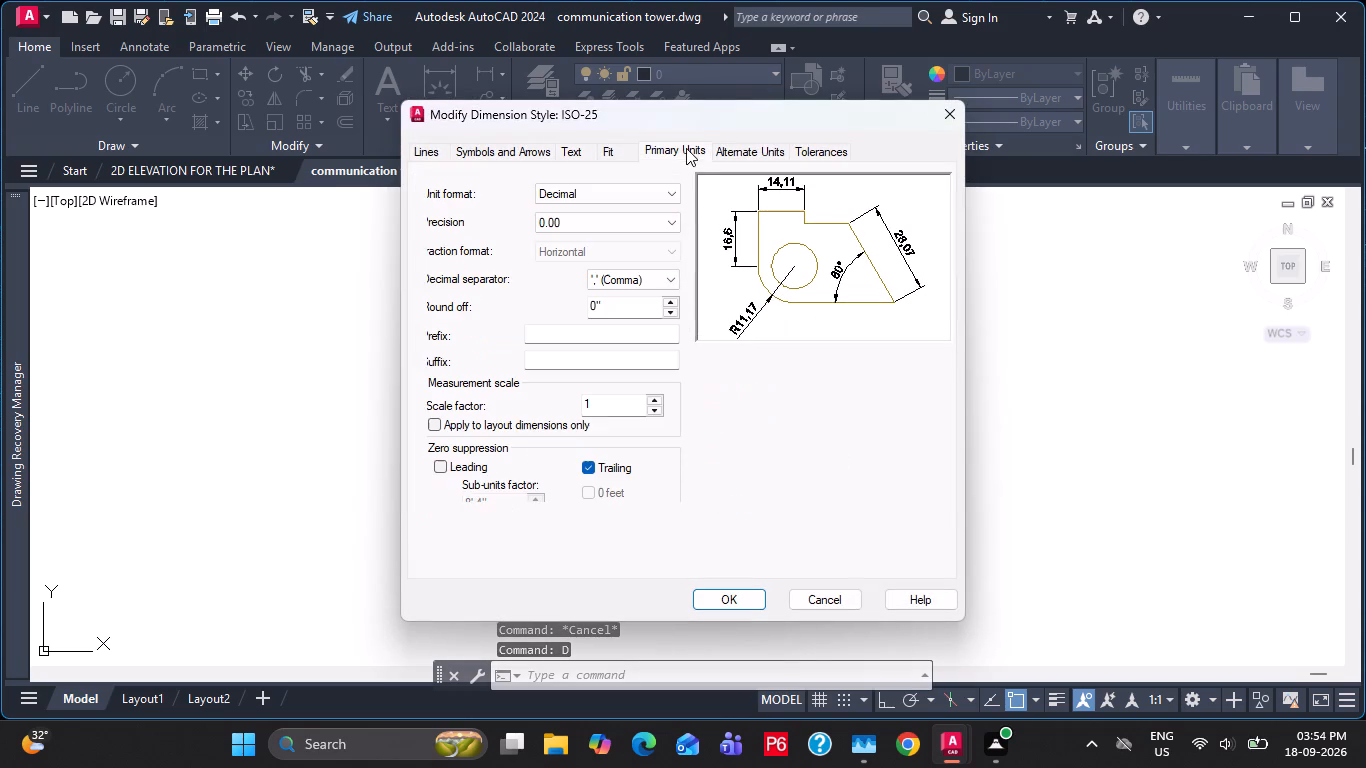
pyautogui.click(646, 196)
pyautogui.click(600, 233)
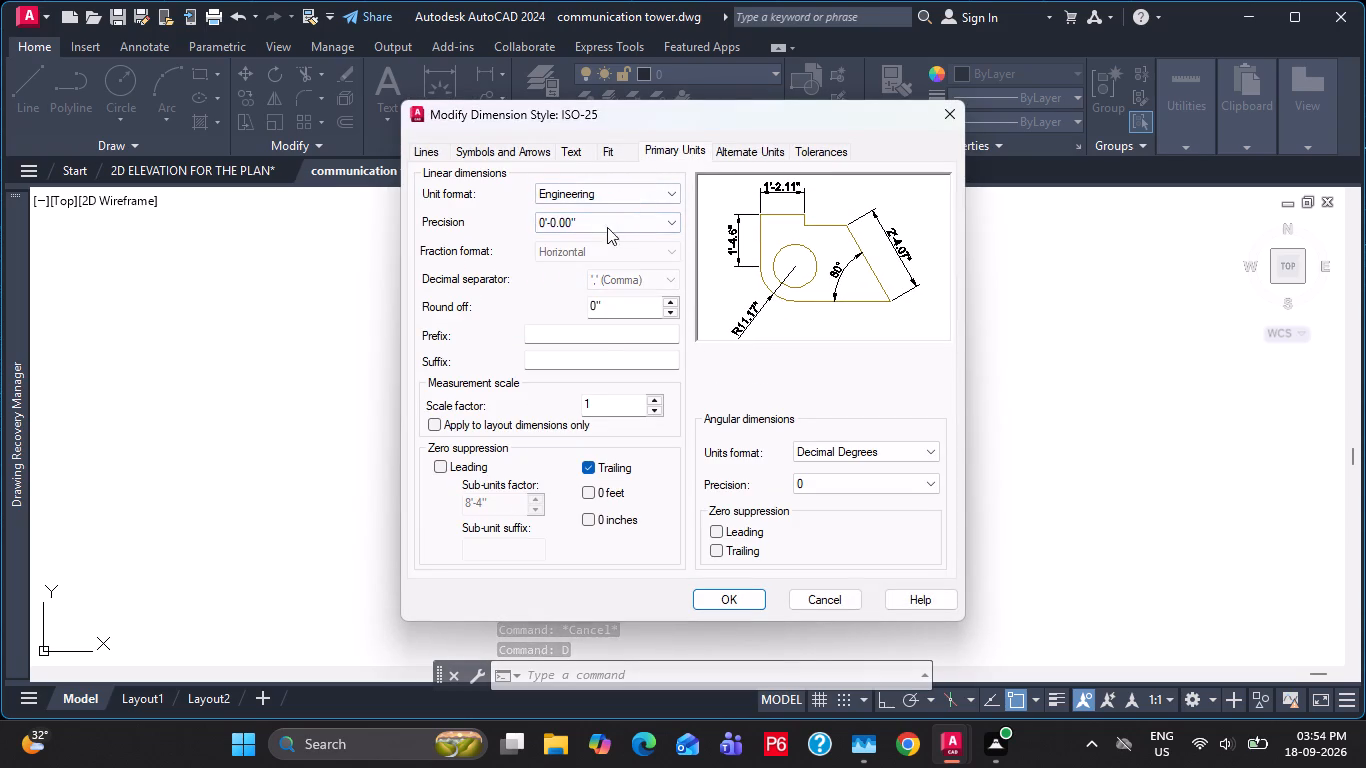
pyautogui.click(607, 231)
pyautogui.click(582, 255)
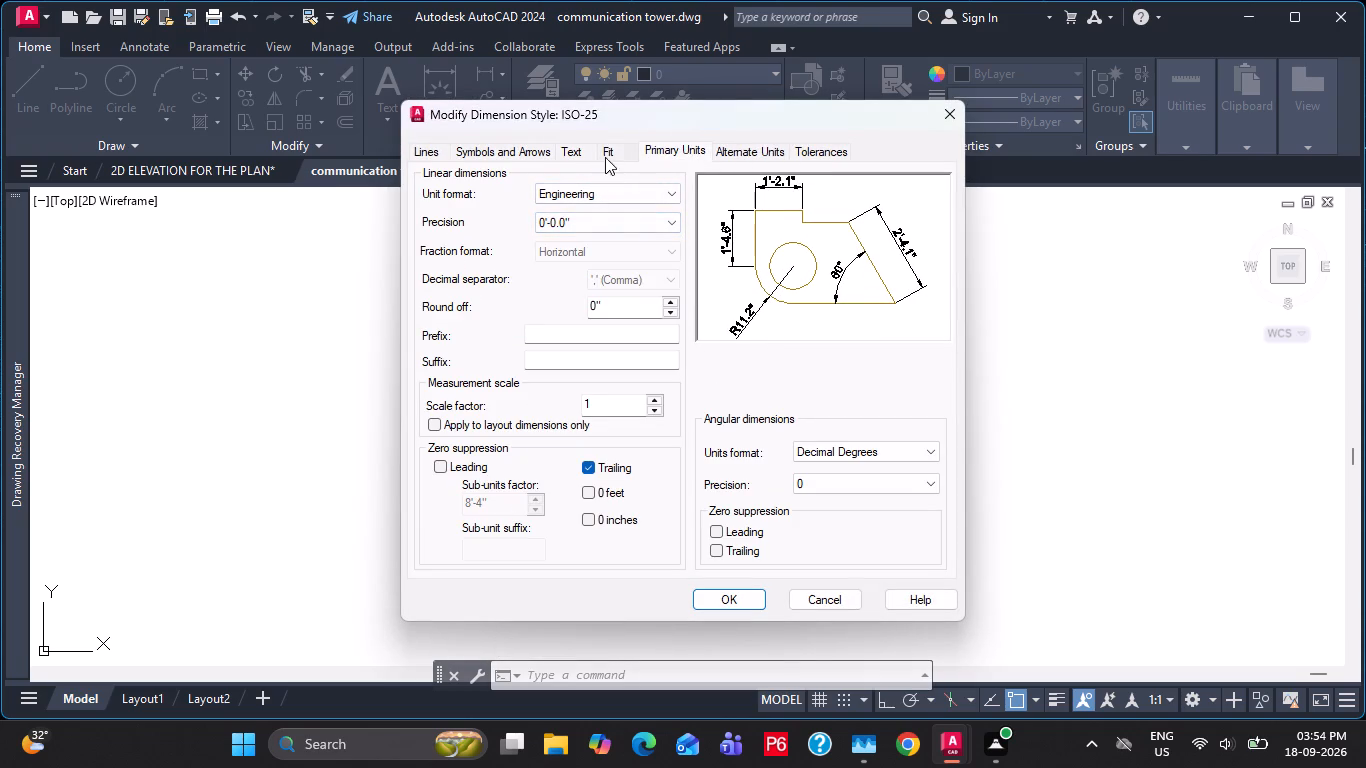
pyautogui.click(734, 596)
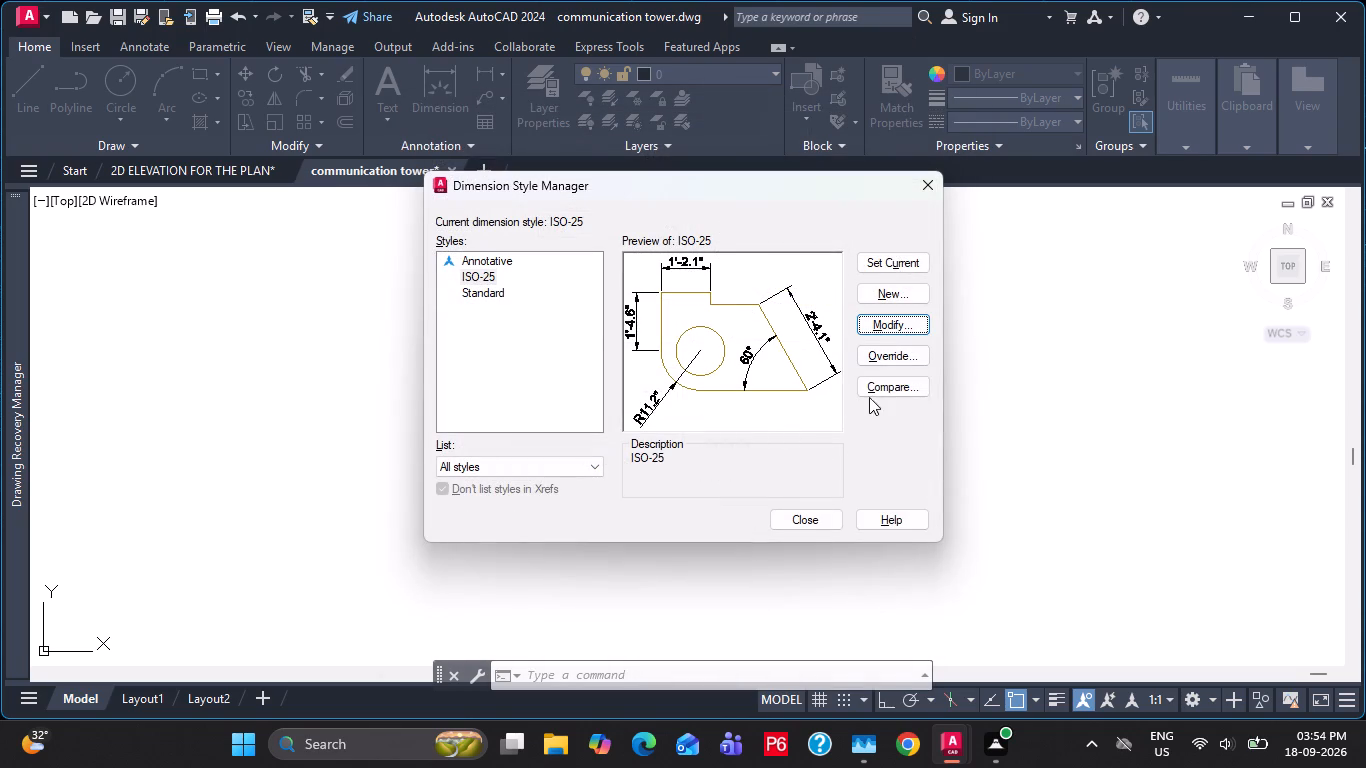
pyautogui.doubleClick(871, 256)
pyautogui.click(930, 181)
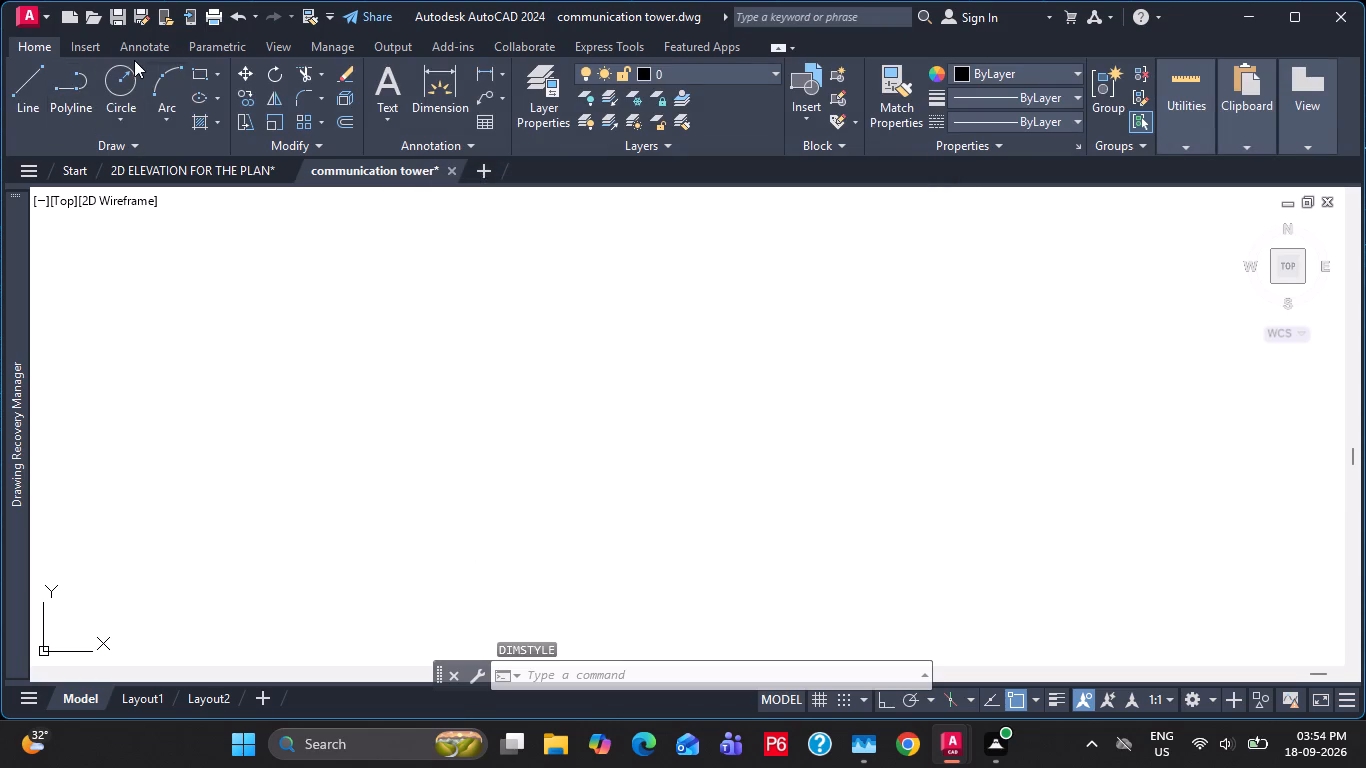
# Attach the "communication tower" image from the desktop FUJI folder, picking its insertion point and scale freehand beside the existing linework tower.
pyautogui.click(79, 40)
pyautogui.click(446, 84)
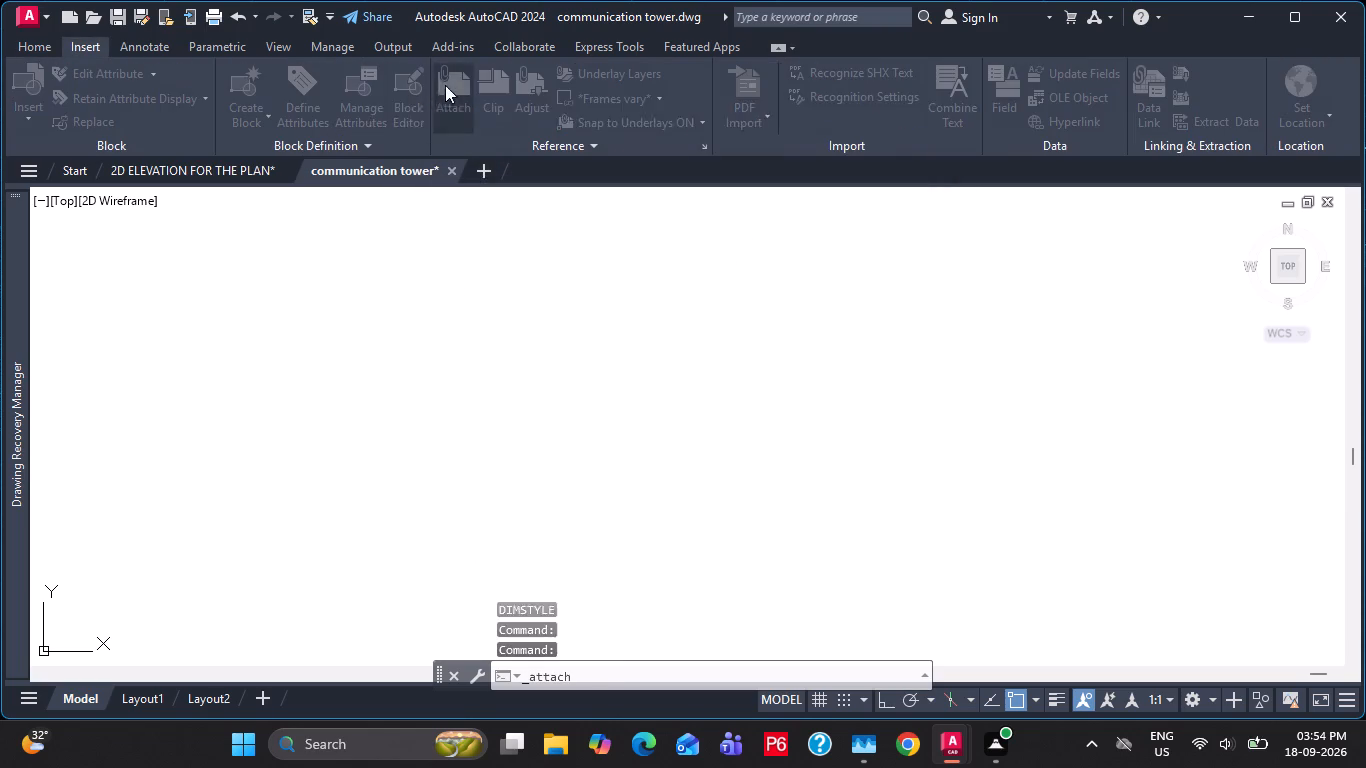
pyautogui.scroll(2, 454, 225)
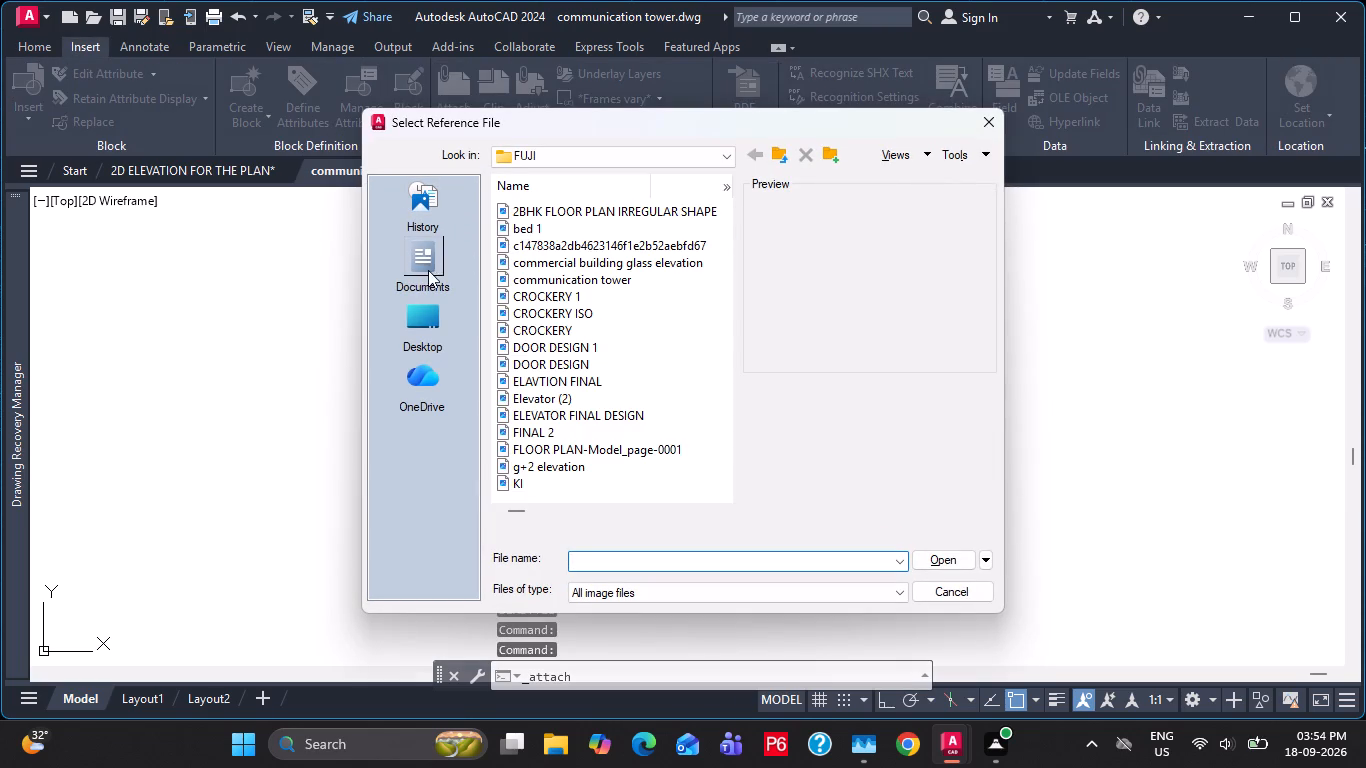
pyautogui.click(422, 319)
pyautogui.doubleClick(525, 434)
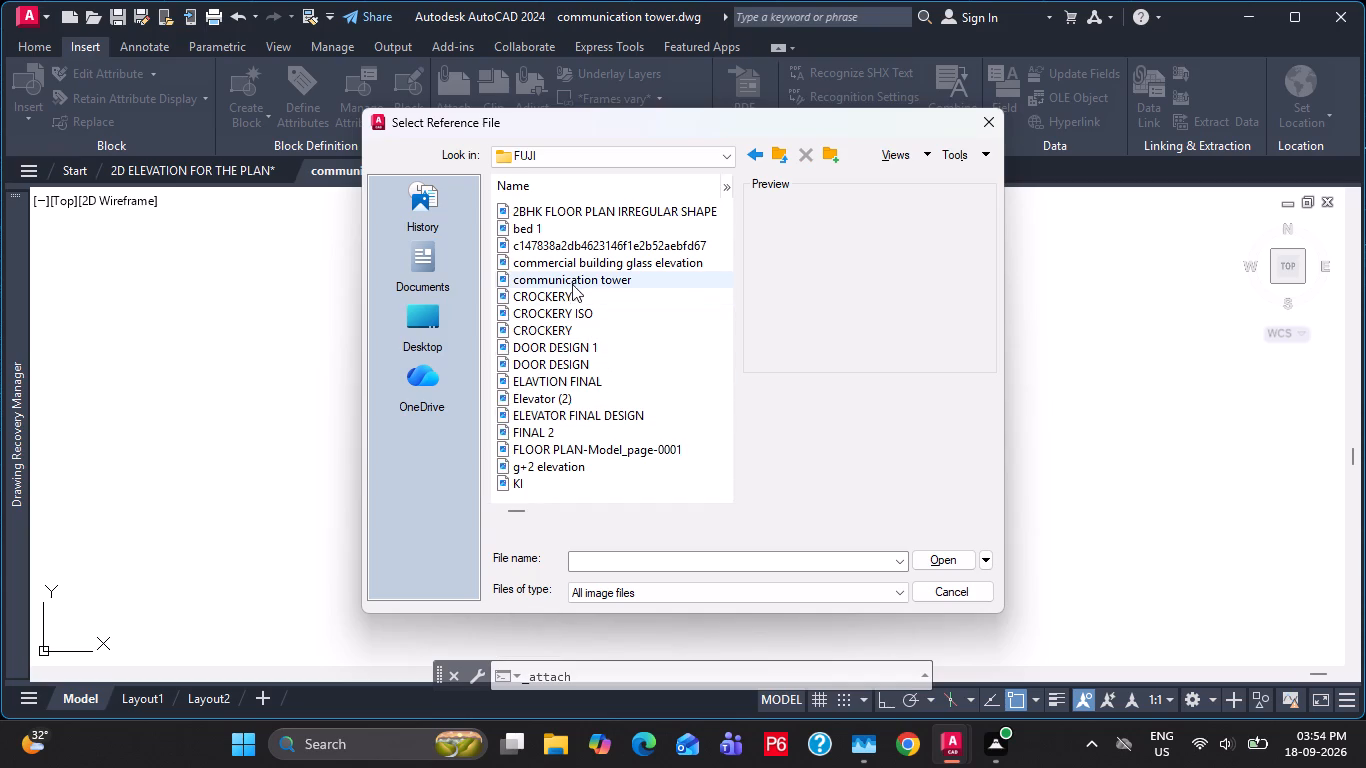
pyautogui.click(599, 276)
pyautogui.click(952, 557)
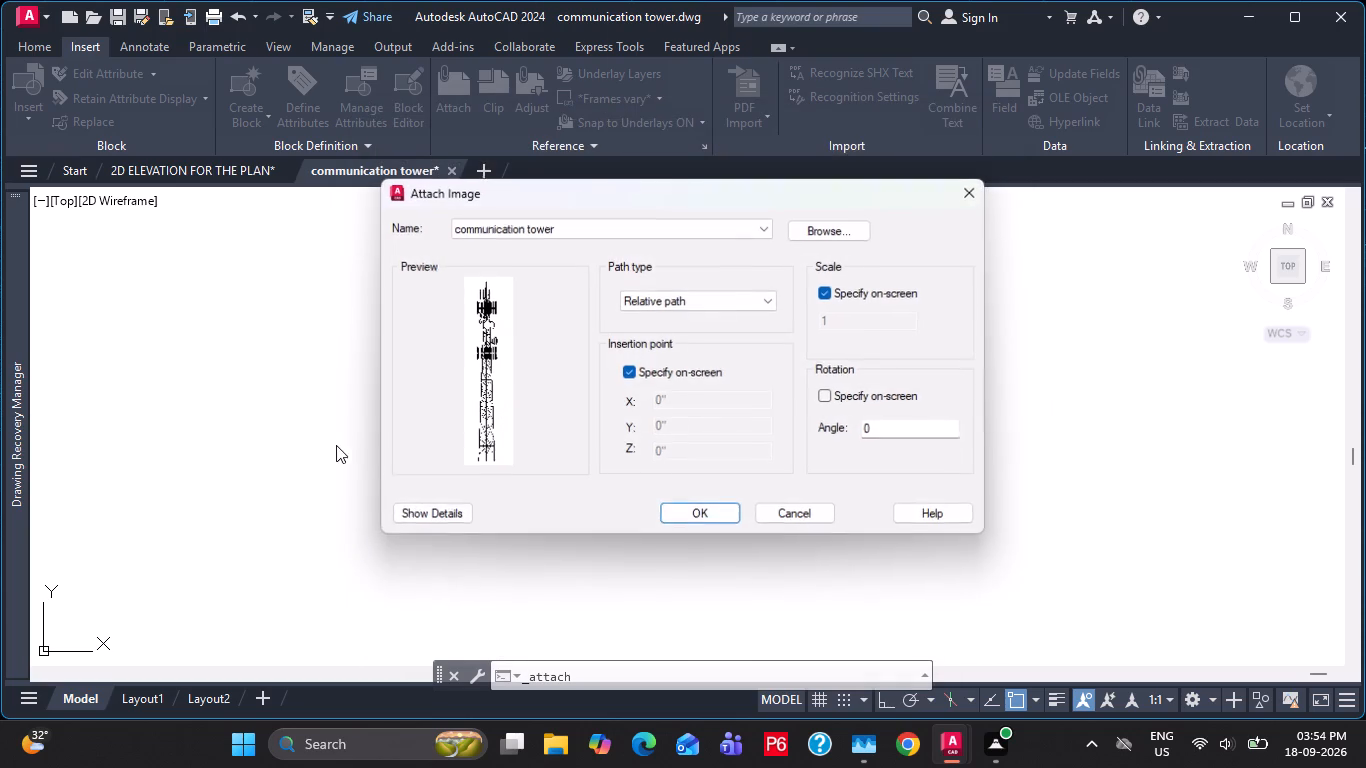
pyautogui.click(714, 512)
pyautogui.click(369, 496)
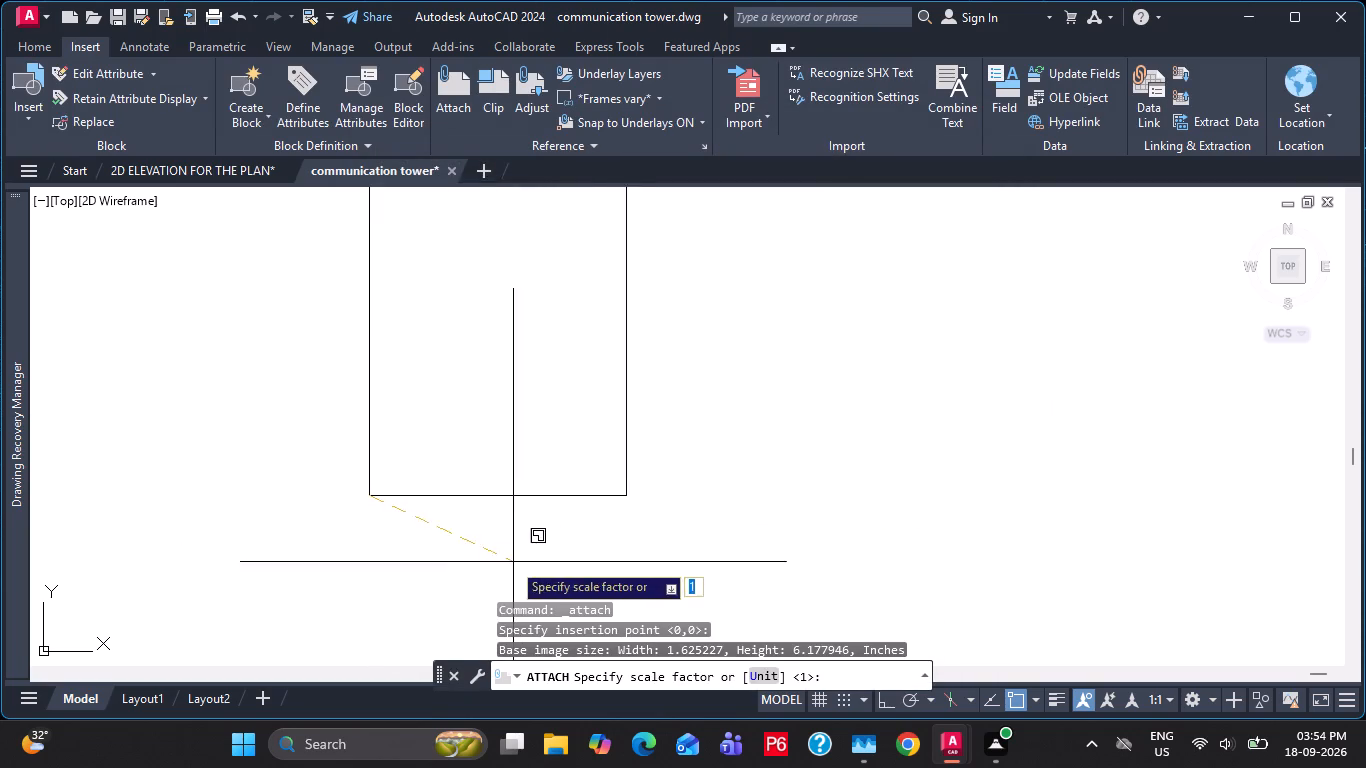
pyautogui.scroll(-1, 421, 480)
pyautogui.click(425, 504)
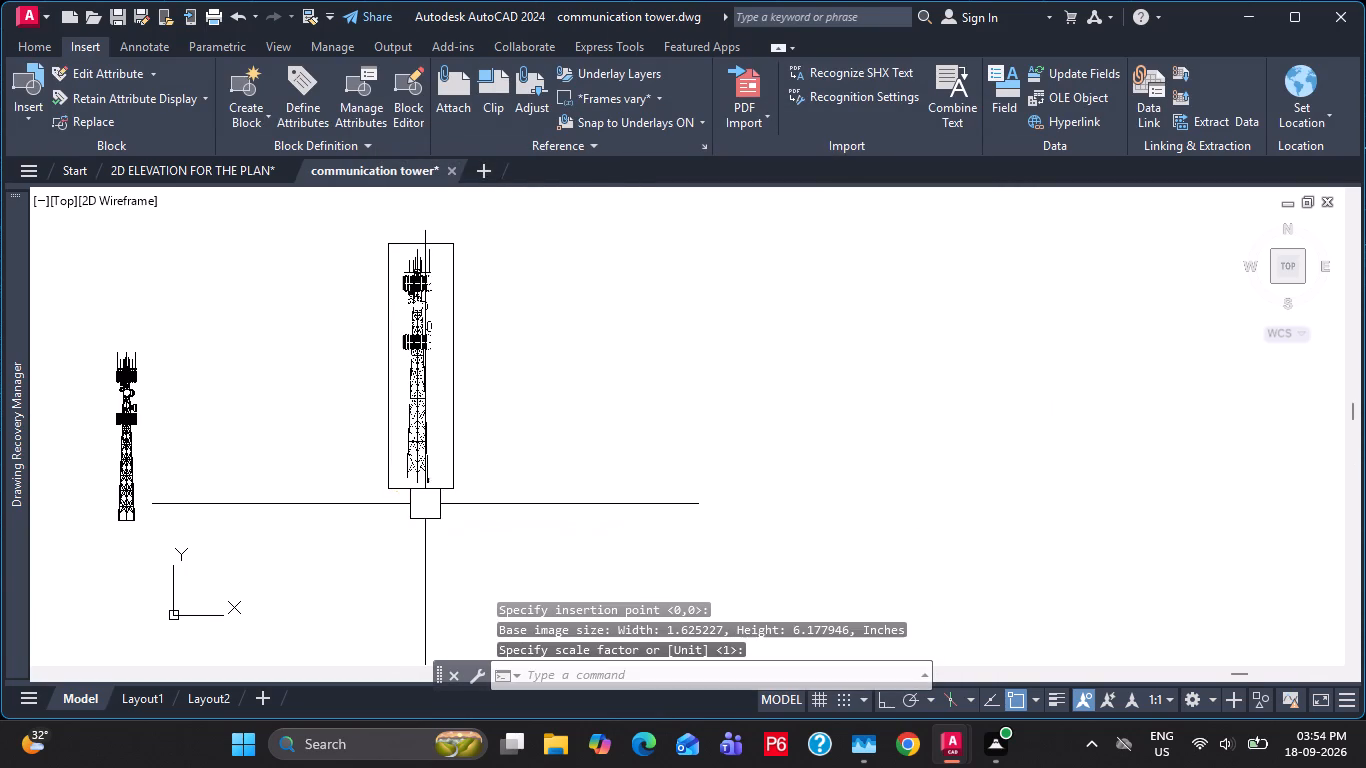
# Move the linework tower about 400 ft across to stand just past the far side of the attached image.
pyautogui.moveTo(99, 294); pyautogui.dragTo(116, 337)
pyautogui.click(173, 537)
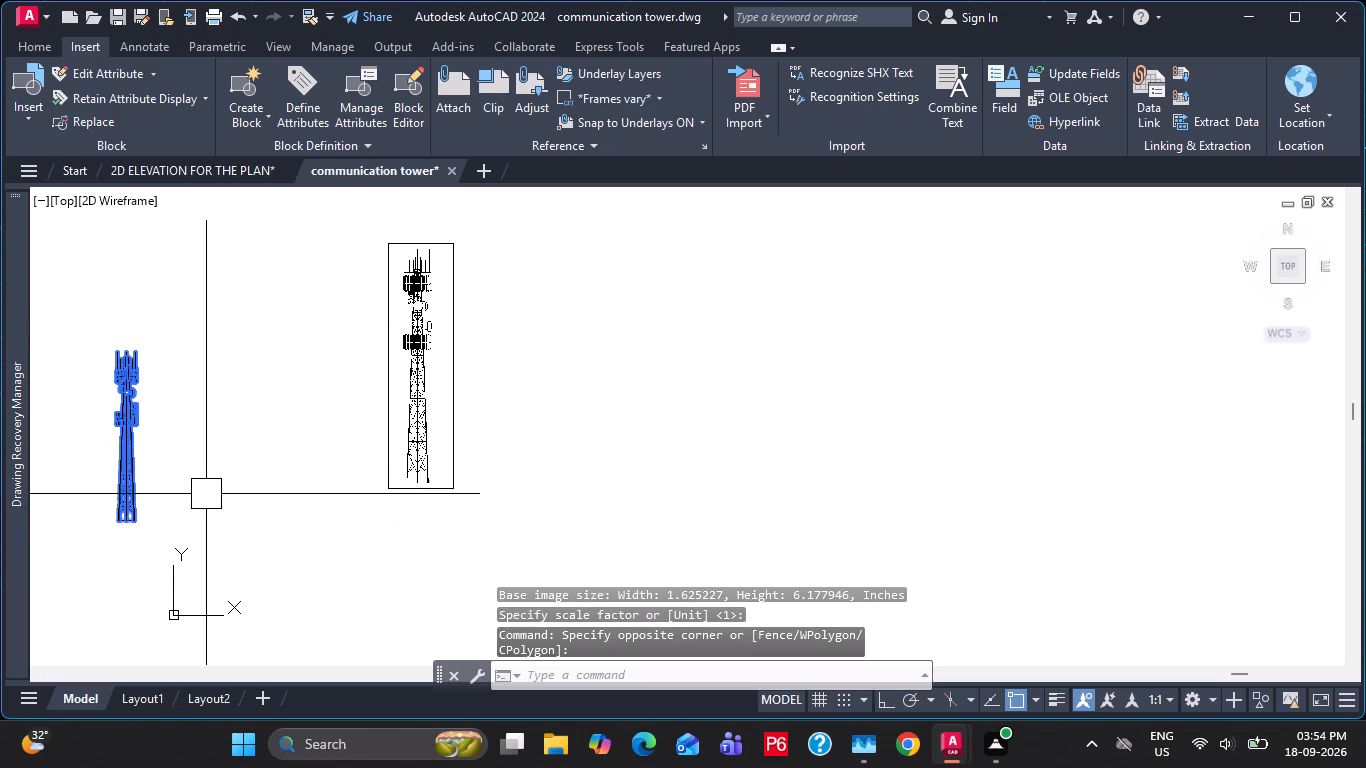
pyautogui.write('m')
pyautogui.press('space')
pyautogui.click(205, 489)
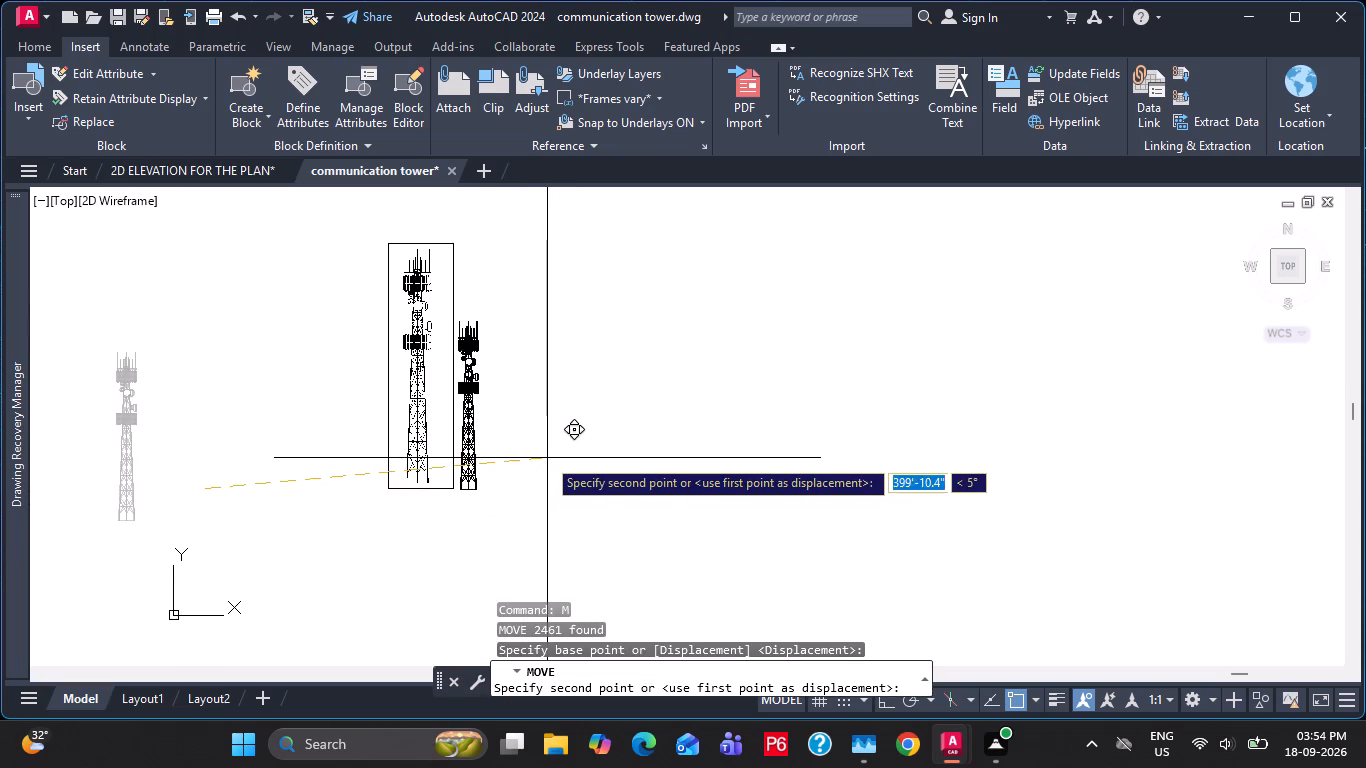
pyautogui.click(542, 458)
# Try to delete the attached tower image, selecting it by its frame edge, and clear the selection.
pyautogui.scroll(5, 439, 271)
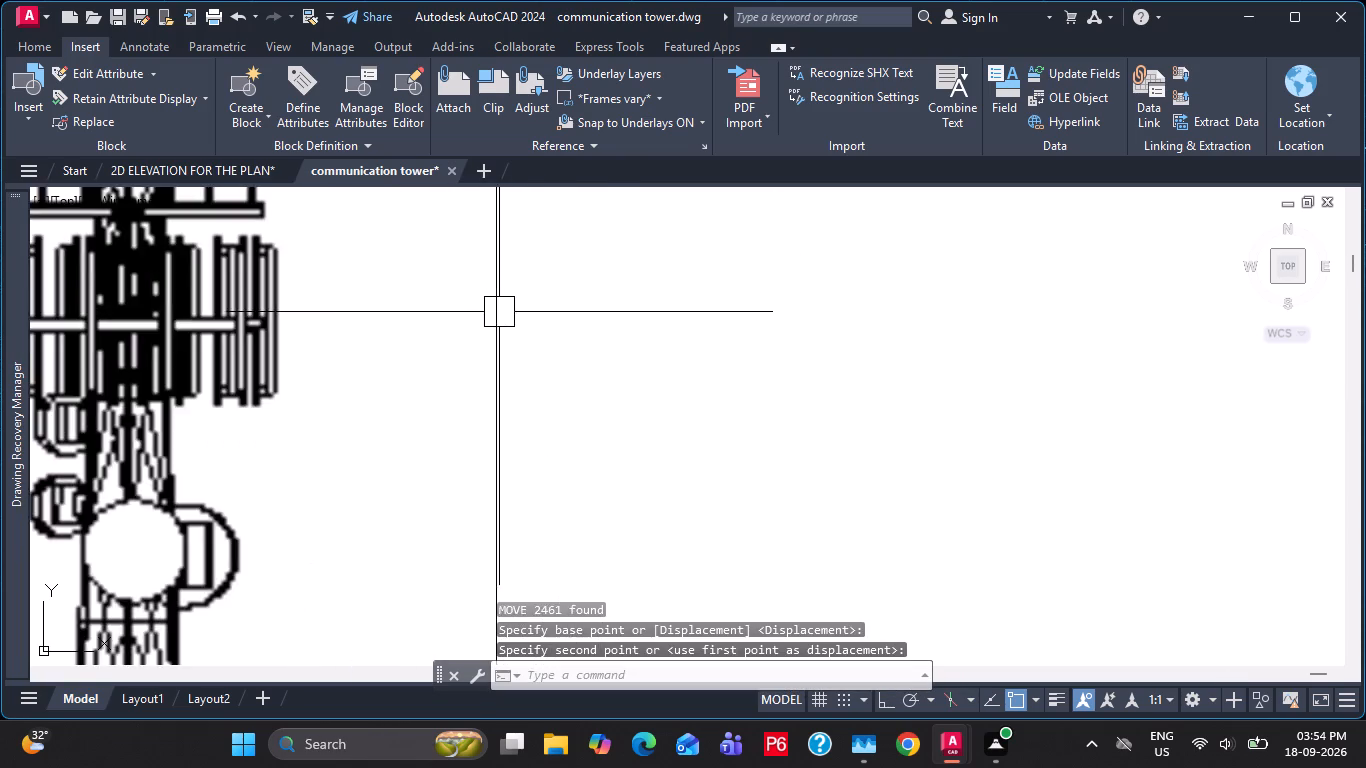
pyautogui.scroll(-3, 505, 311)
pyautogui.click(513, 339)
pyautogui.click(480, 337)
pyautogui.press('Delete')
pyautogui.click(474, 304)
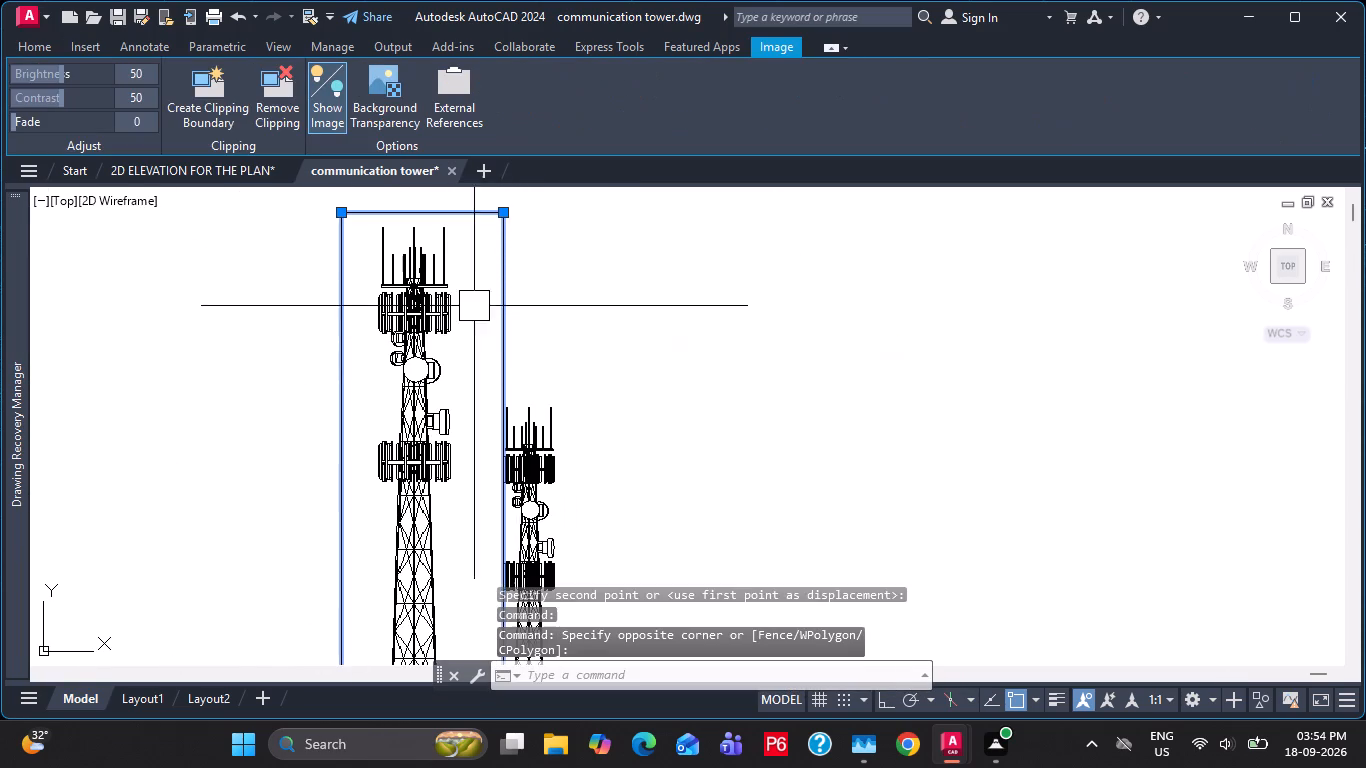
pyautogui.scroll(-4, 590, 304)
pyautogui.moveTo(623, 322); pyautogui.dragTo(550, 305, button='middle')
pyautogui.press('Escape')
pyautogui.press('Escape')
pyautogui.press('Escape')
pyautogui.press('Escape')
# Save the drawing with the attached image and the relocated tower.
pyautogui.scroll(1, 486, 290)
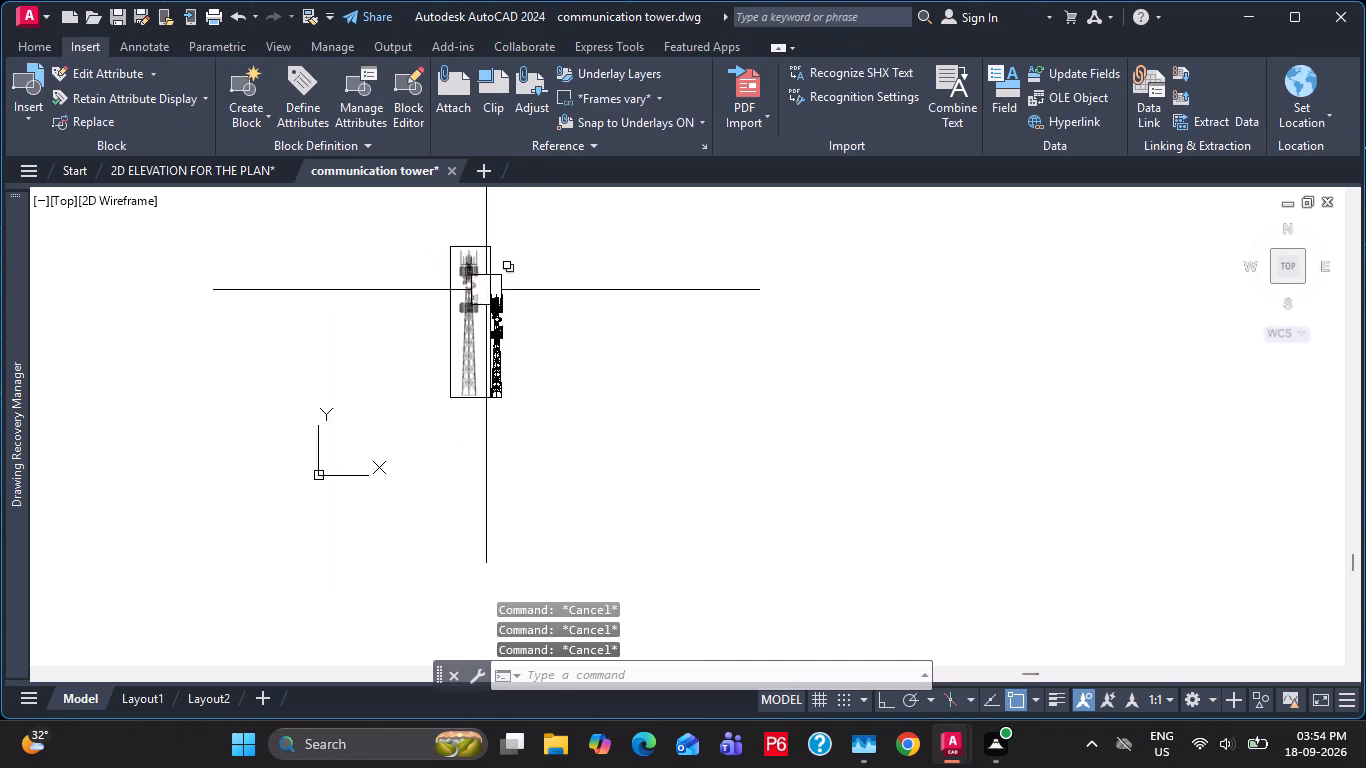
pyautogui.scroll(1, 486, 290)
pyautogui.hotkey('ctrl', 's')
pyautogui.press('Escape')
pyautogui.press('Escape')
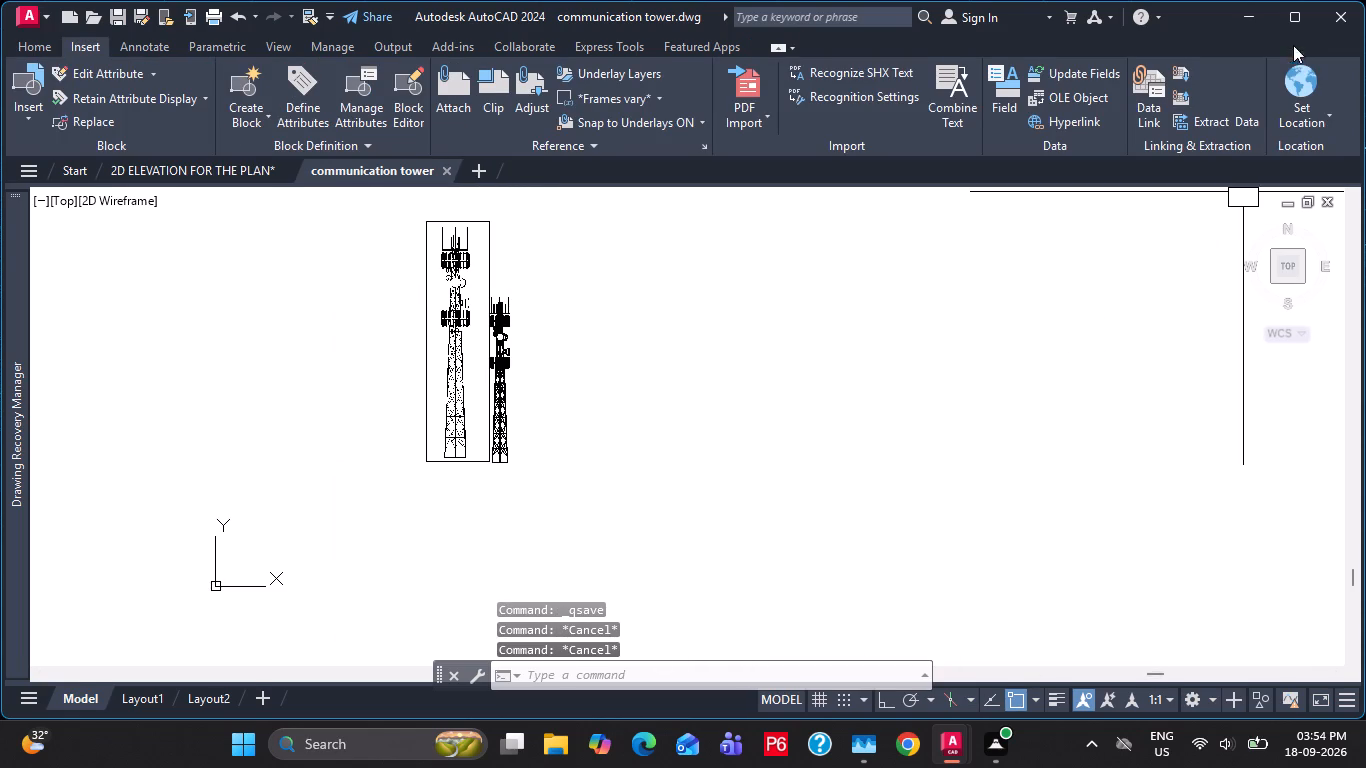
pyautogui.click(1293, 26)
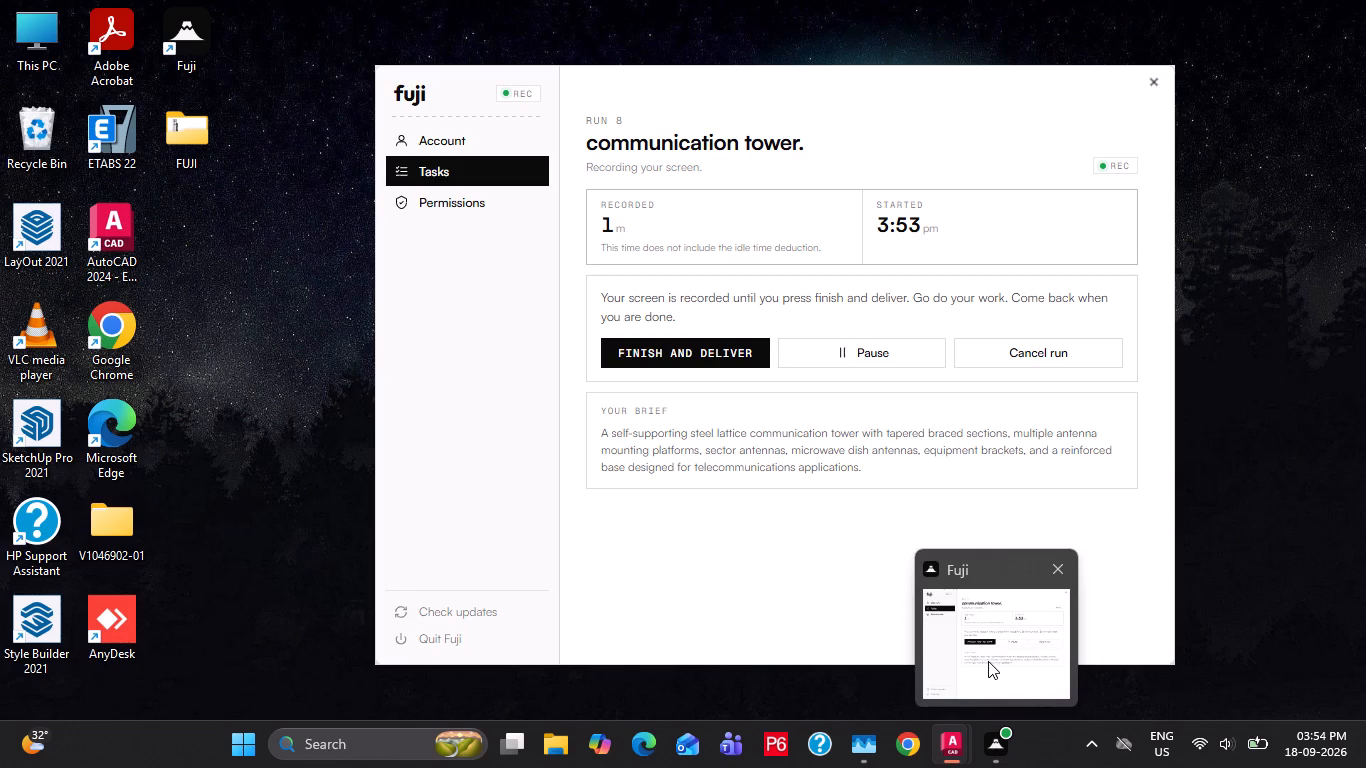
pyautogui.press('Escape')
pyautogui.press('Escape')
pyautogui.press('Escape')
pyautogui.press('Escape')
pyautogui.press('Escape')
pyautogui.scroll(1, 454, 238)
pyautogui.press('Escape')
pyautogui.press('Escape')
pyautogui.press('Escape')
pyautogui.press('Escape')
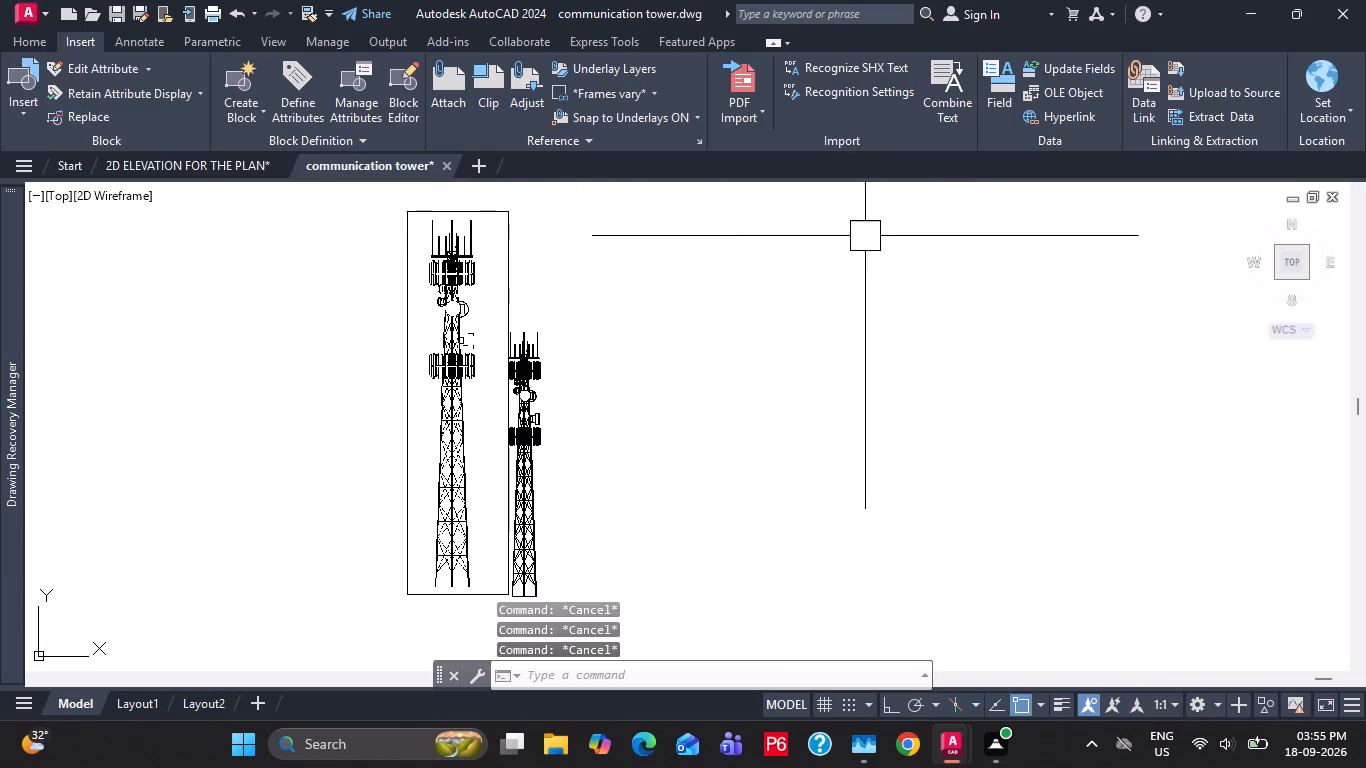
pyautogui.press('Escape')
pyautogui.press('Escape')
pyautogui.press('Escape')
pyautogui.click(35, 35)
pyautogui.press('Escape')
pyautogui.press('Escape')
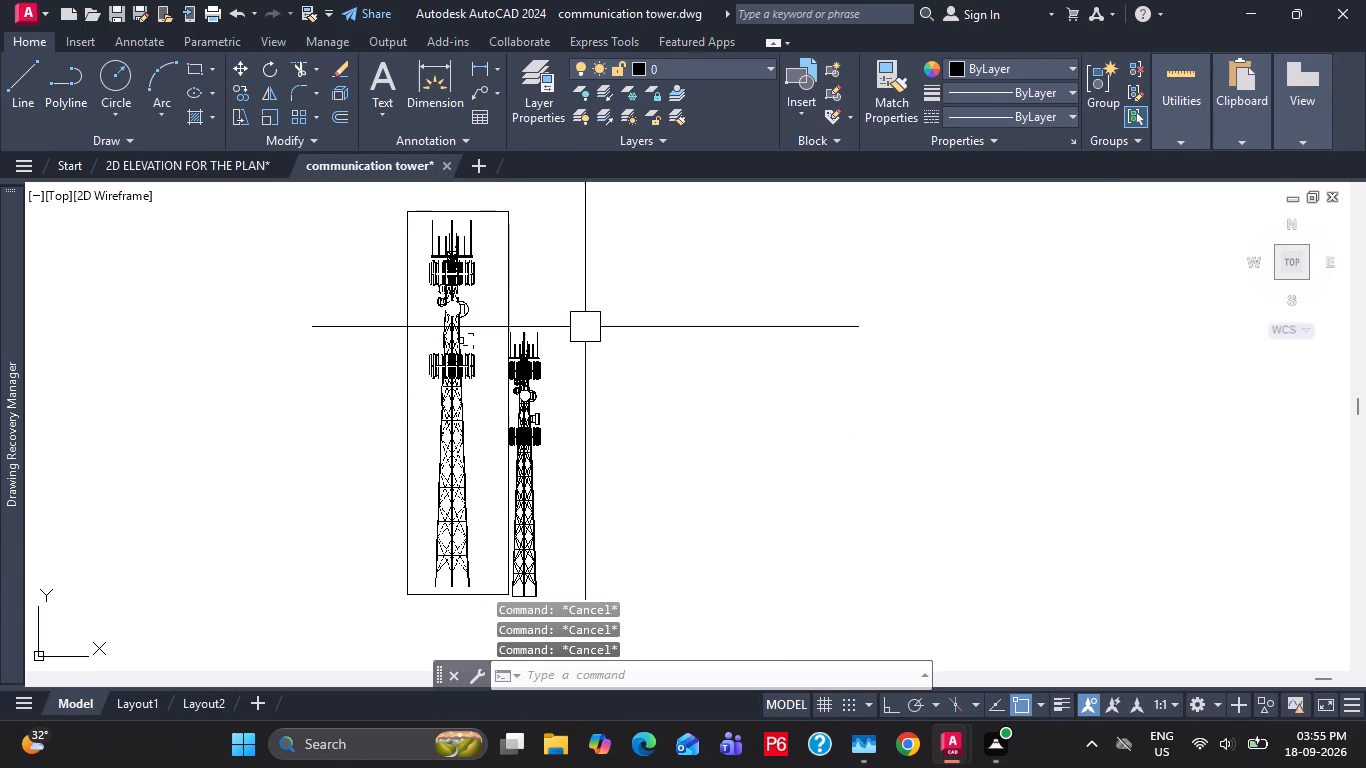
# Draw the vertical centreline over the image tower, about 161 ft long with Ortho on, from mid-base up to the lower antenna platform.
pyautogui.moveTo(643, 472); pyautogui.dragTo(600, 363, button='middle')
pyautogui.scroll(3, 462, 450)
pyautogui.scroll(-2, 466, 504)
pyautogui.moveTo(433, 494); pyautogui.dragTo(459, 520, button='middle')
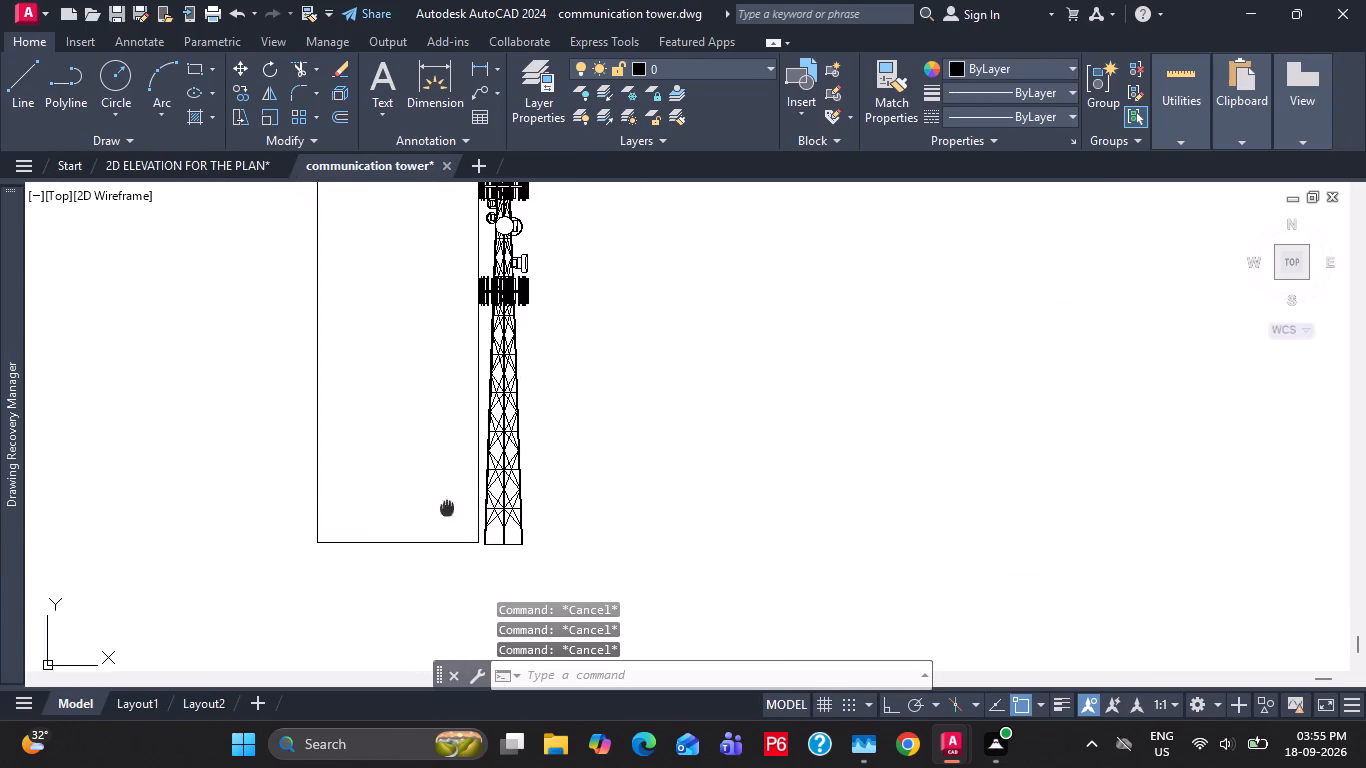
pyautogui.moveTo(459, 520); pyautogui.dragTo(516, 586, button='middle')
pyautogui.scroll(-1, 547, 517)
pyautogui.write('l')
pyautogui.press('space')
pyautogui.scroll(3, 488, 614)
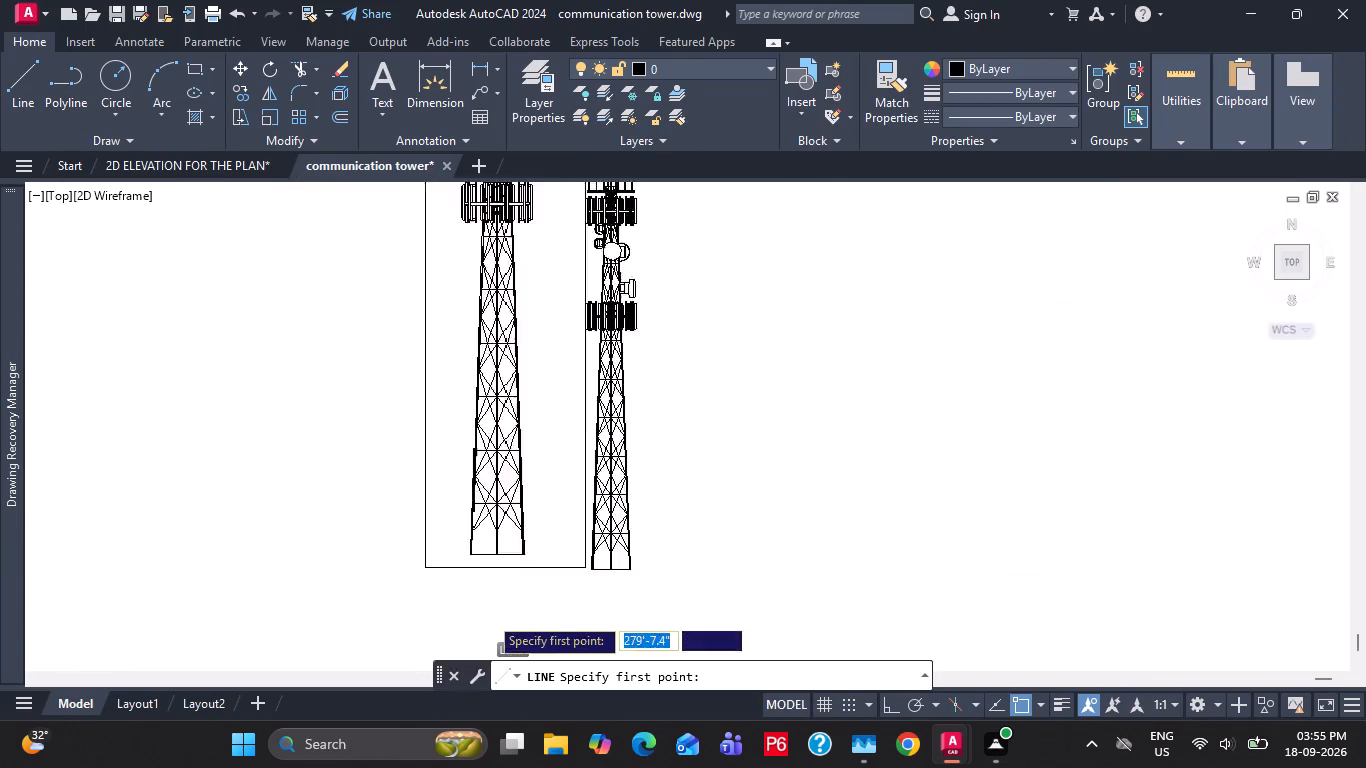
pyautogui.scroll(3, 523, 418)
pyautogui.click(441, 600)
pyautogui.scroll(-1, 441, 443)
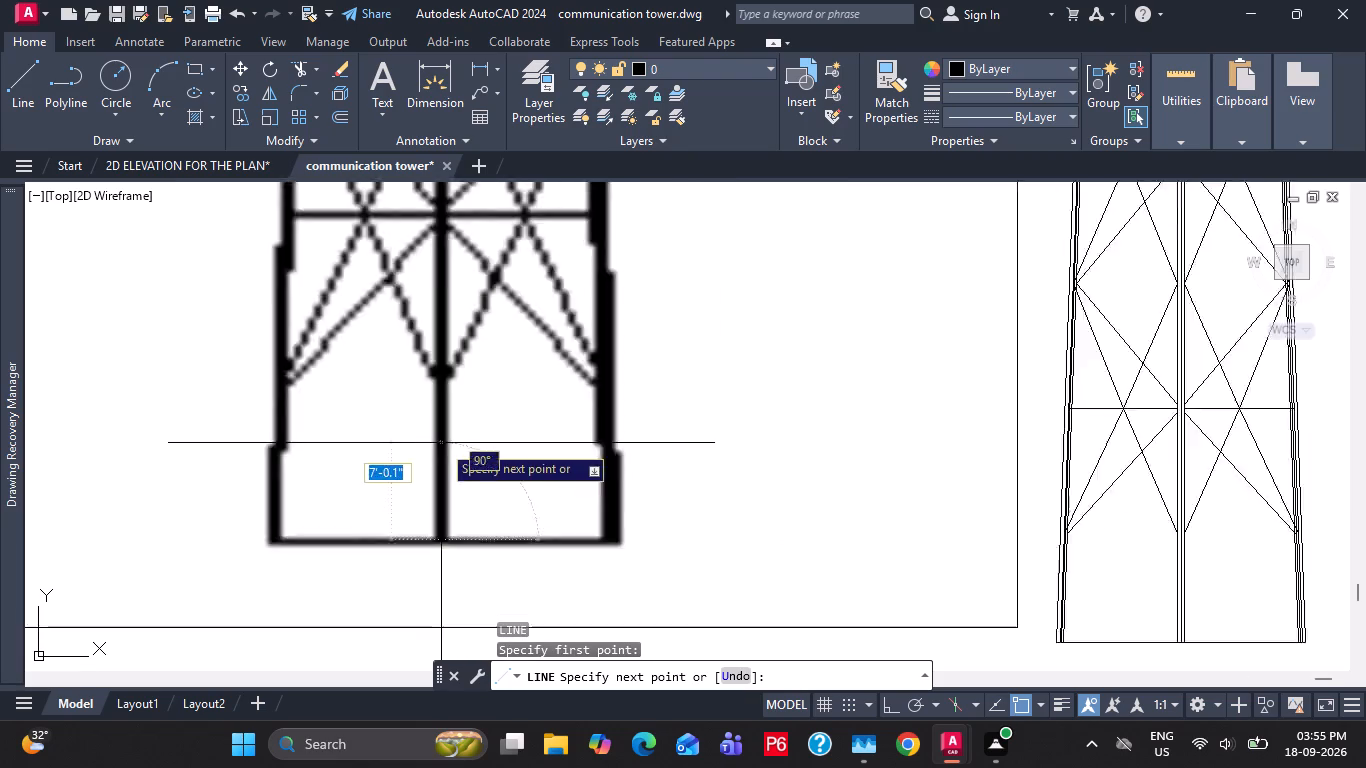
pyautogui.scroll(-2, 441, 443)
pyautogui.moveTo(465, 240); pyautogui.dragTo(545, 586, button='middle')
pyautogui.scroll(-1, 540, 399)
pyautogui.moveTo(560, 306); pyautogui.dragTo(592, 543, button='middle')
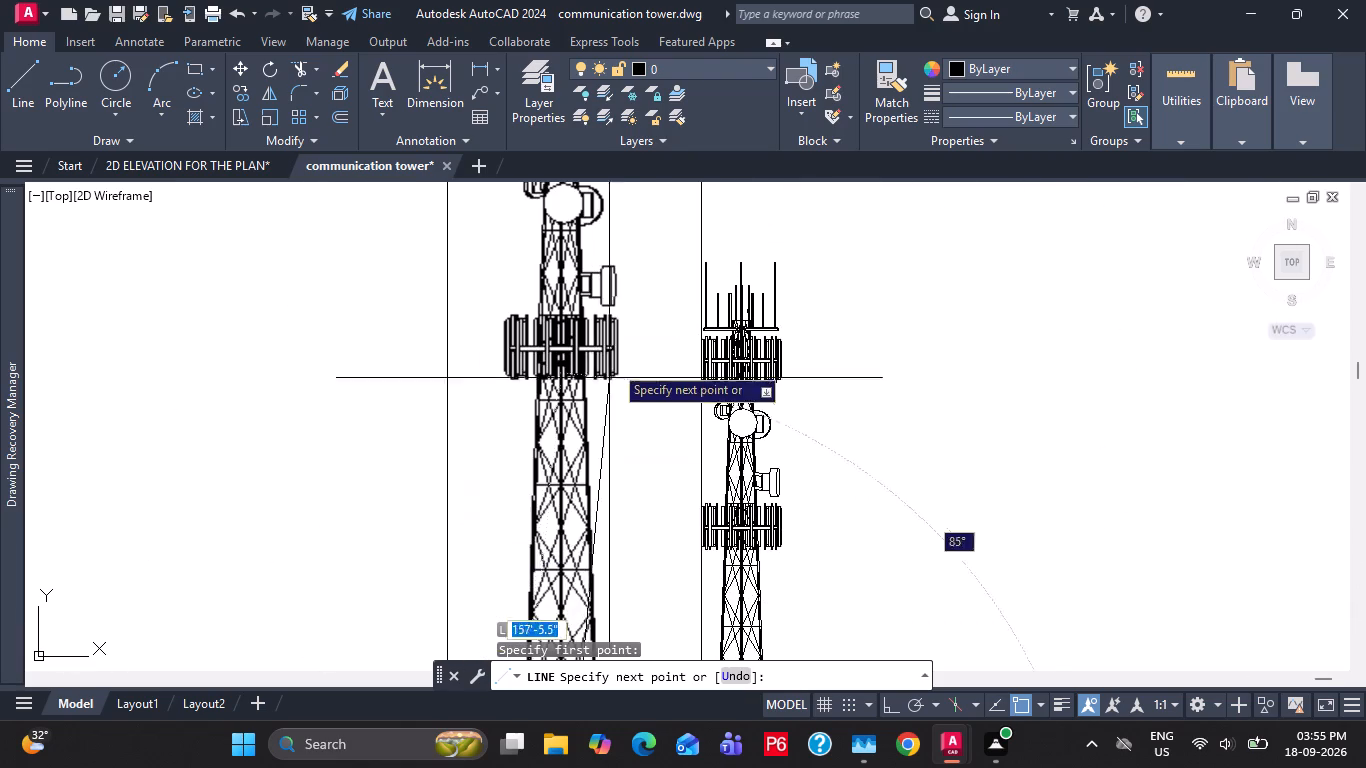
pyautogui.scroll(2, 565, 365)
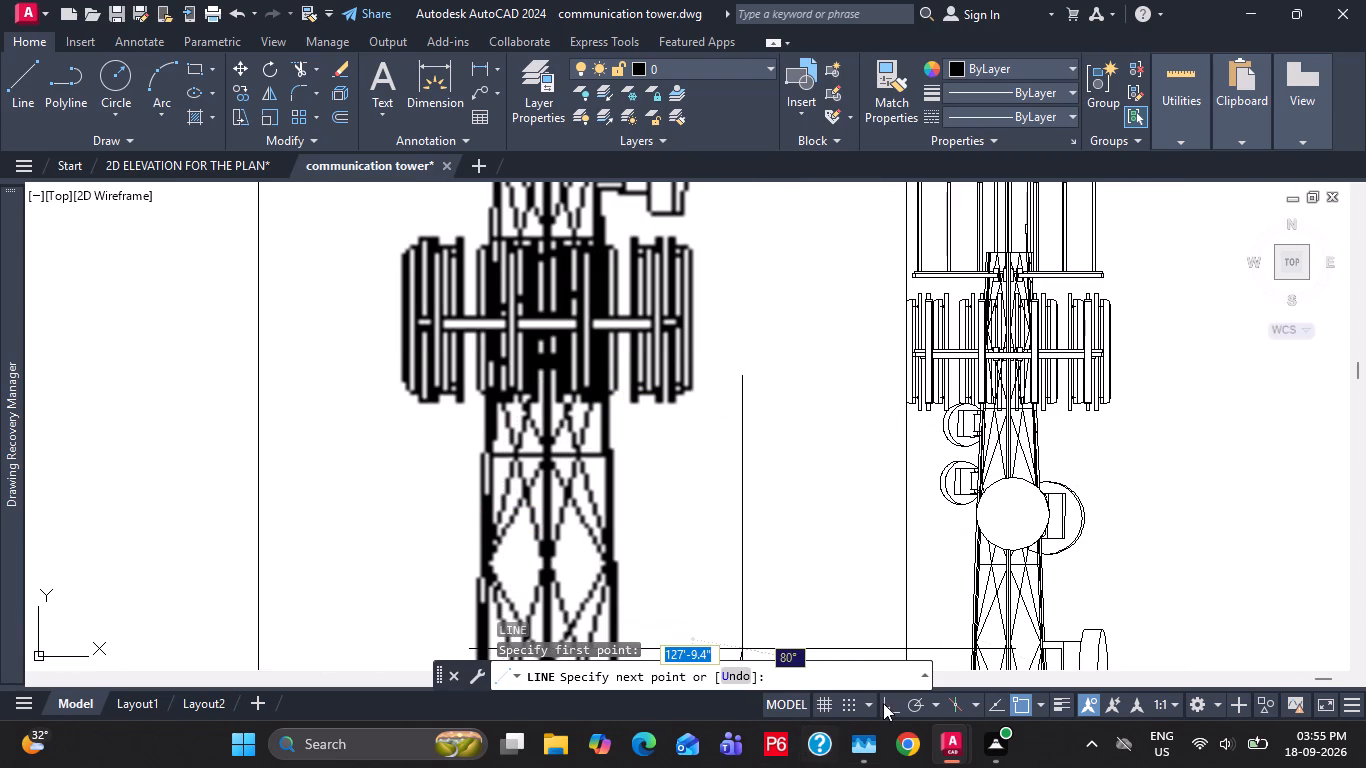
pyautogui.click(883, 703)
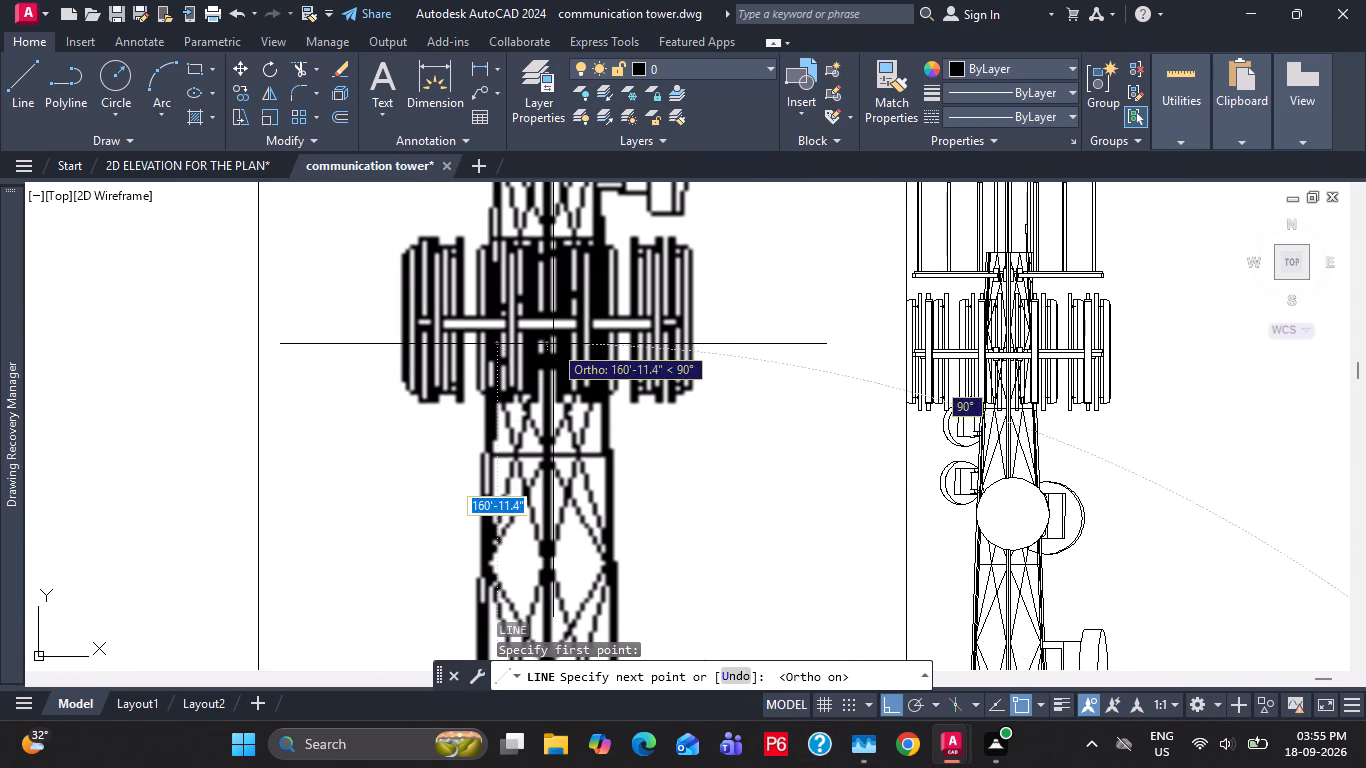
pyautogui.click(543, 334)
pyautogui.press('Escape')
pyautogui.press('Escape')
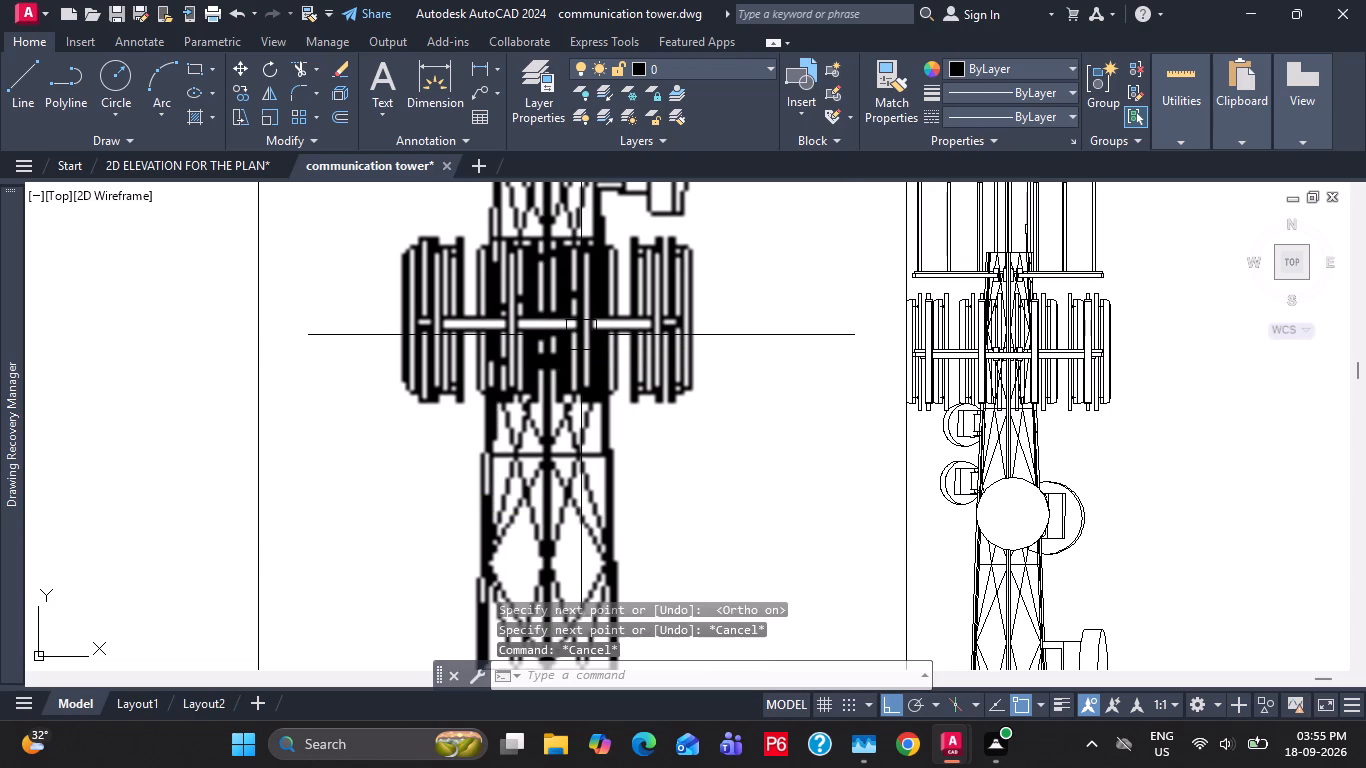
# Trace the base line of the image tower between the outer bottom corners of its two legs.
pyautogui.scroll(-3, 581, 335)
pyautogui.moveTo(631, 519); pyautogui.dragTo(618, 296, button='middle')
pyautogui.scroll(3, 573, 421)
pyautogui.write('l')
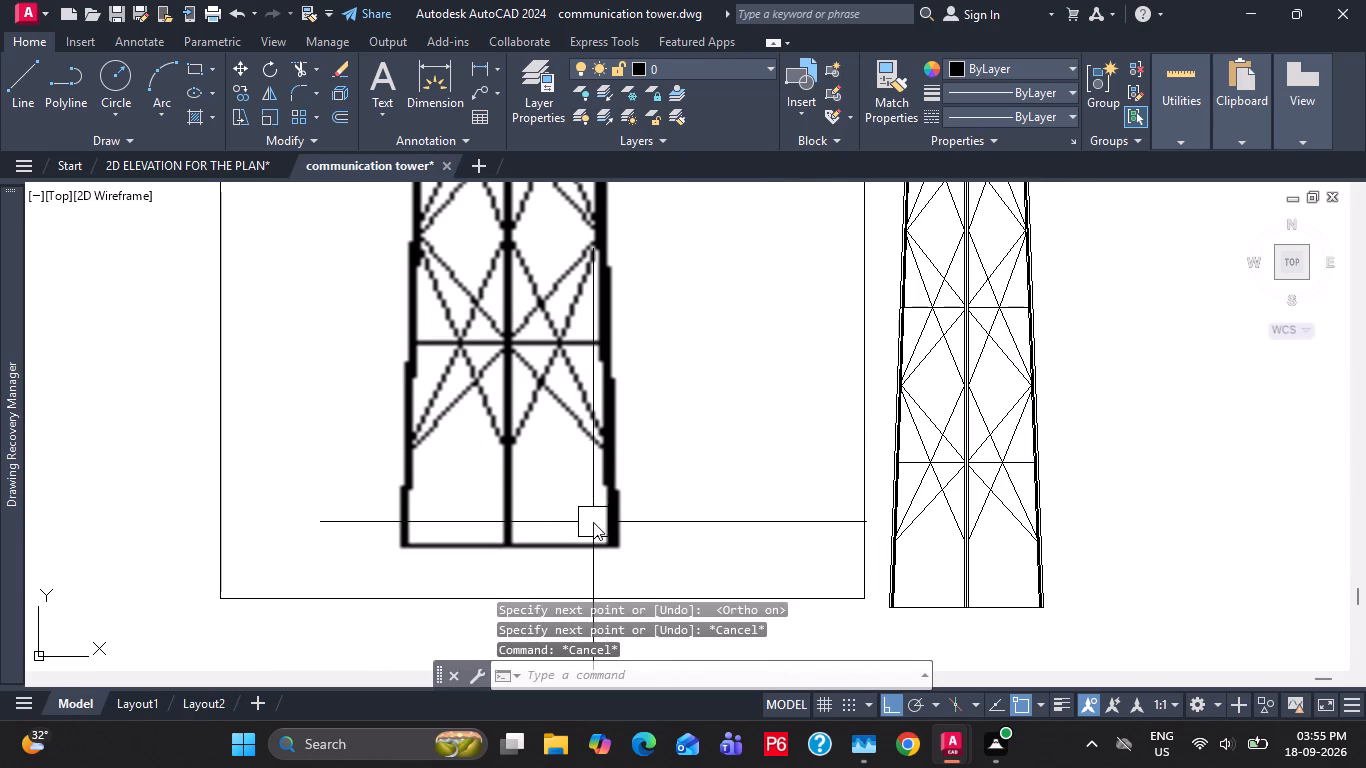
pyautogui.press('space')
pyautogui.click(404, 548)
pyautogui.click(618, 545)
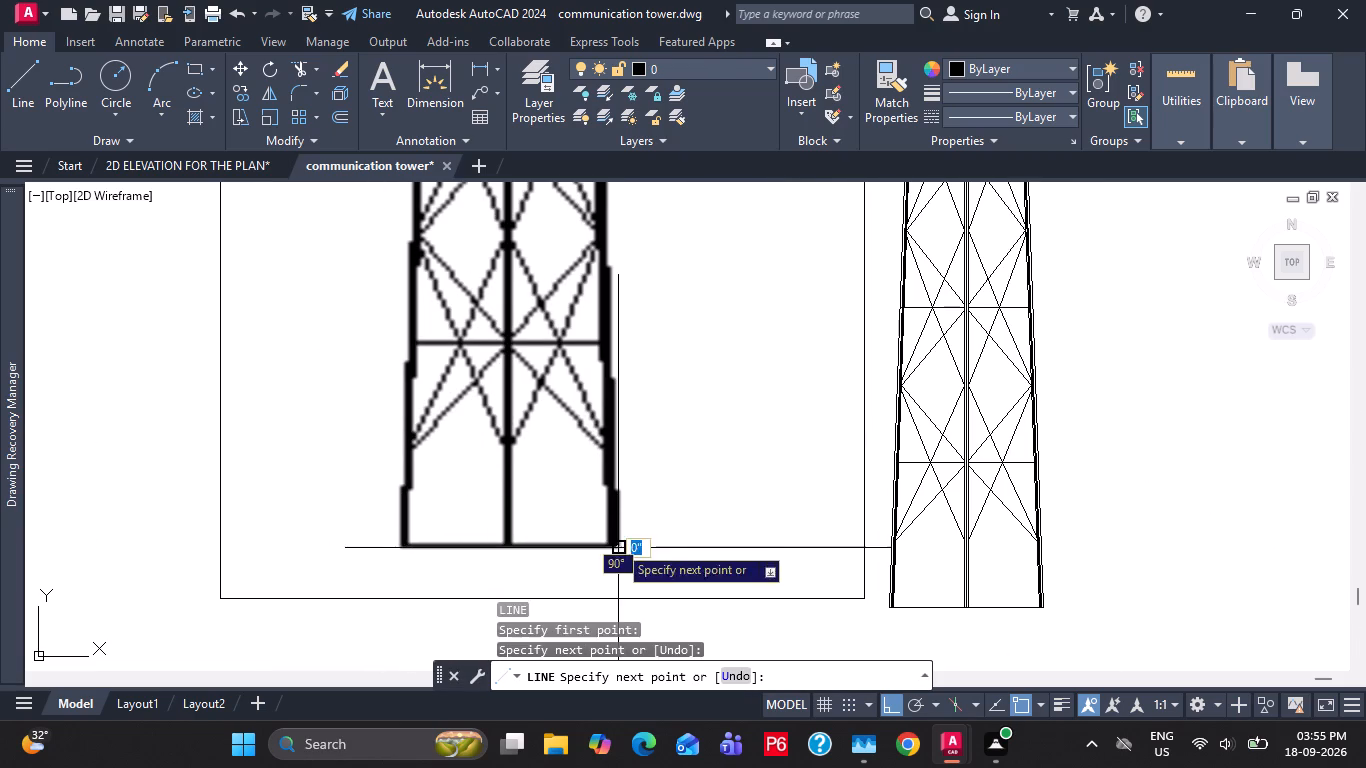
pyautogui.press('Escape')
pyautogui.press('Escape')
# Trace the image tower's right leg with Ortho off, as a sloping line about 155 ft long from base corner to lower antenna platform's underside.
pyautogui.scroll(-1, 620, 513)
pyautogui.scroll(2, 622, 529)
pyautogui.write('l')
pyautogui.press('space')
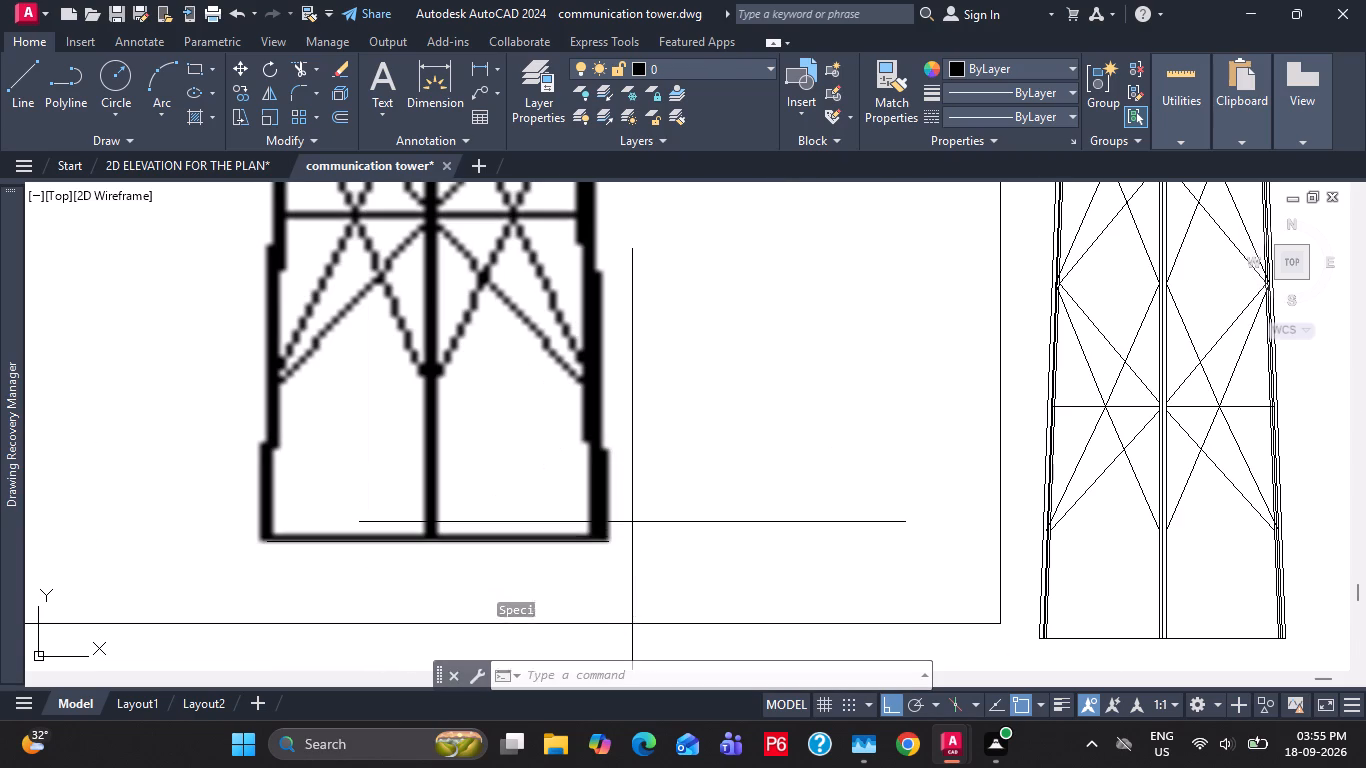
pyautogui.click(607, 537)
pyautogui.scroll(-1, 606, 449)
pyautogui.moveTo(623, 378); pyautogui.dragTo(650, 571, button='middle')
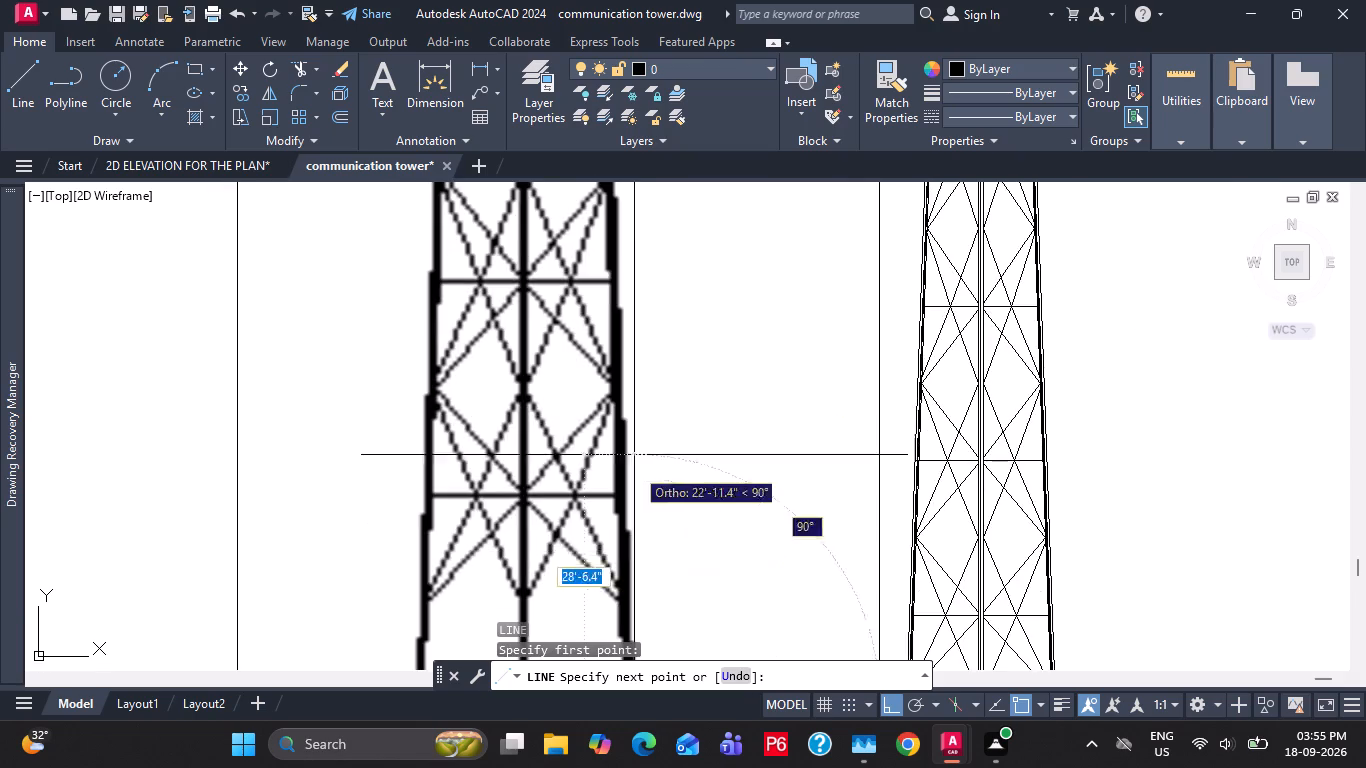
pyautogui.scroll(-1, 628, 361)
pyautogui.moveTo(640, 369); pyautogui.dragTo(647, 520, button='middle')
pyautogui.moveTo(620, 385); pyautogui.dragTo(641, 572, button='middle')
pyautogui.moveTo(667, 407); pyautogui.dragTo(672, 455, button='middle')
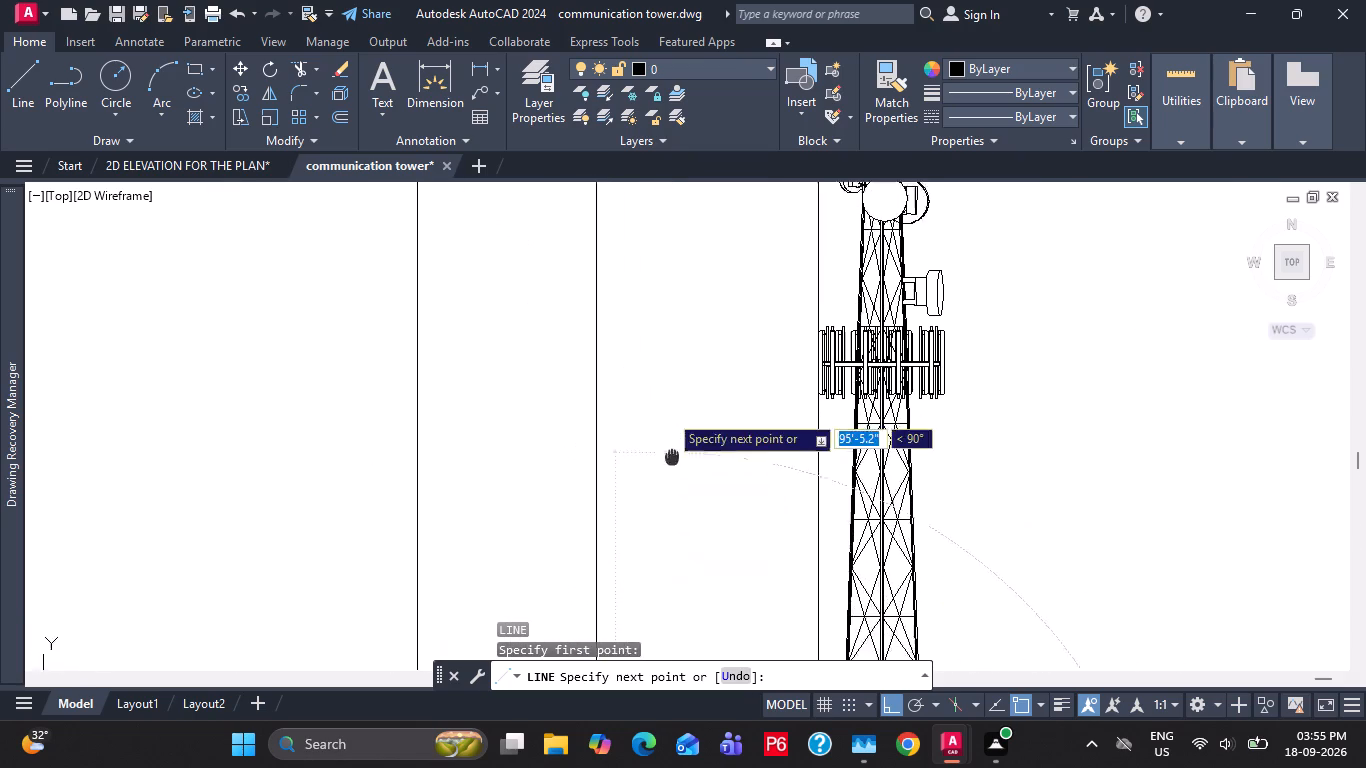
pyautogui.moveTo(672, 455); pyautogui.dragTo(673, 572, button='middle')
pyautogui.scroll(-1, 675, 347)
pyautogui.moveTo(671, 346); pyautogui.dragTo(672, 423, button='middle')
pyautogui.scroll(3, 655, 370)
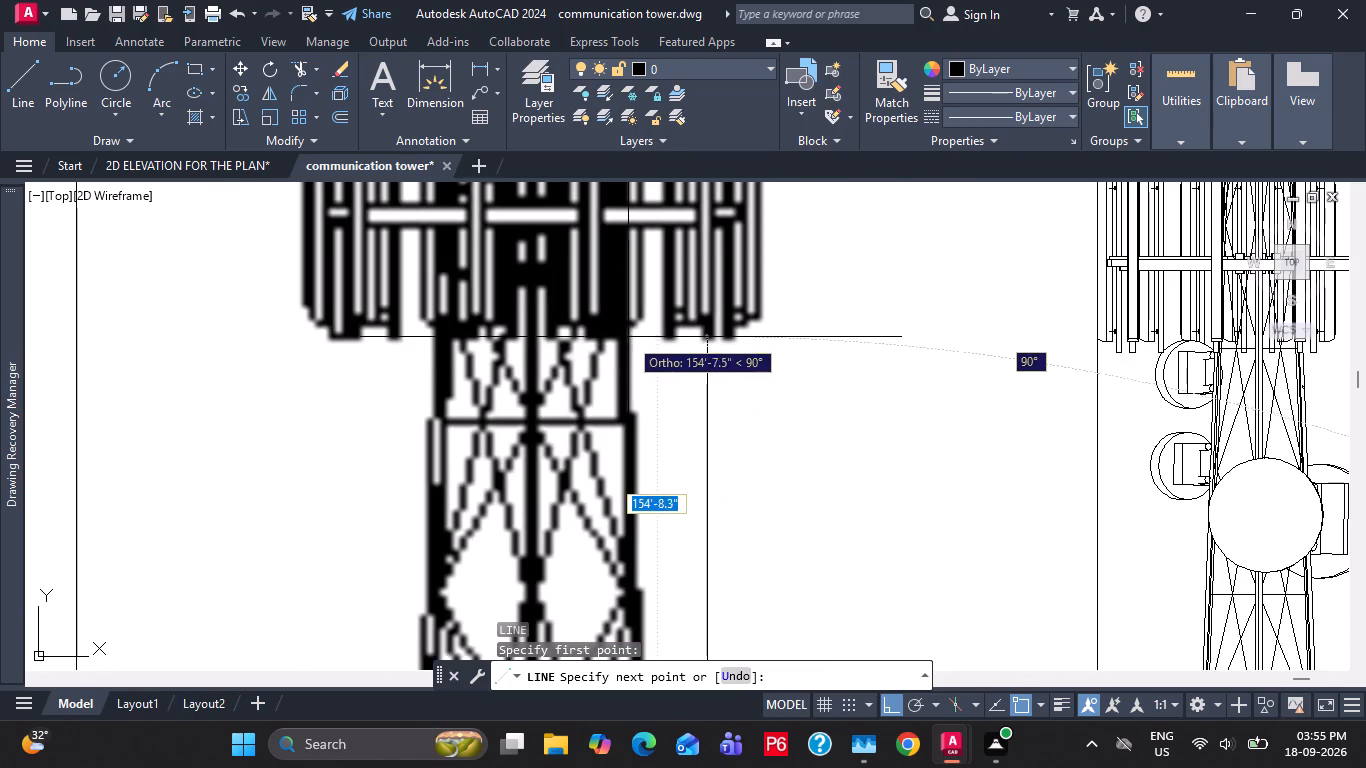
pyautogui.click(625, 330)
pyautogui.hotkey('ctrl', 'z')
pyautogui.scroll(-1, 651, 410)
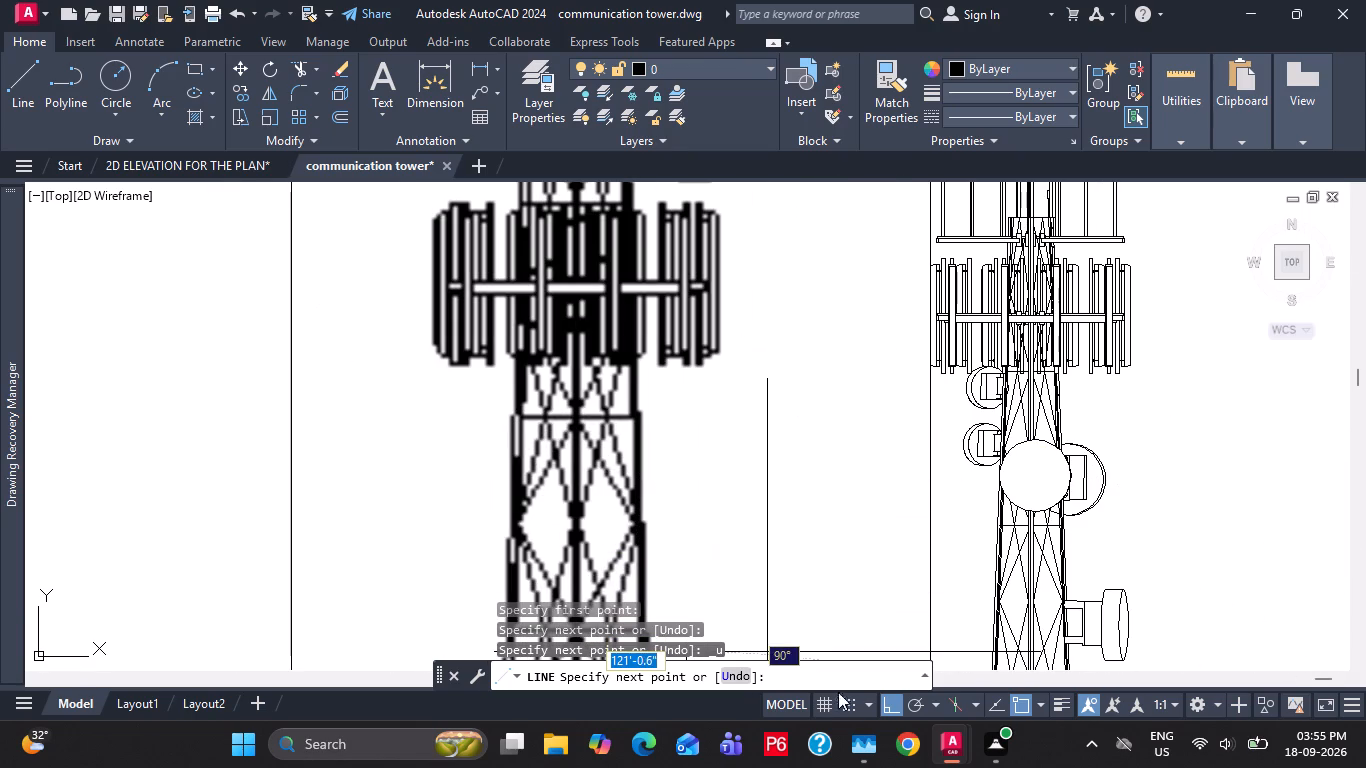
pyautogui.click(886, 705)
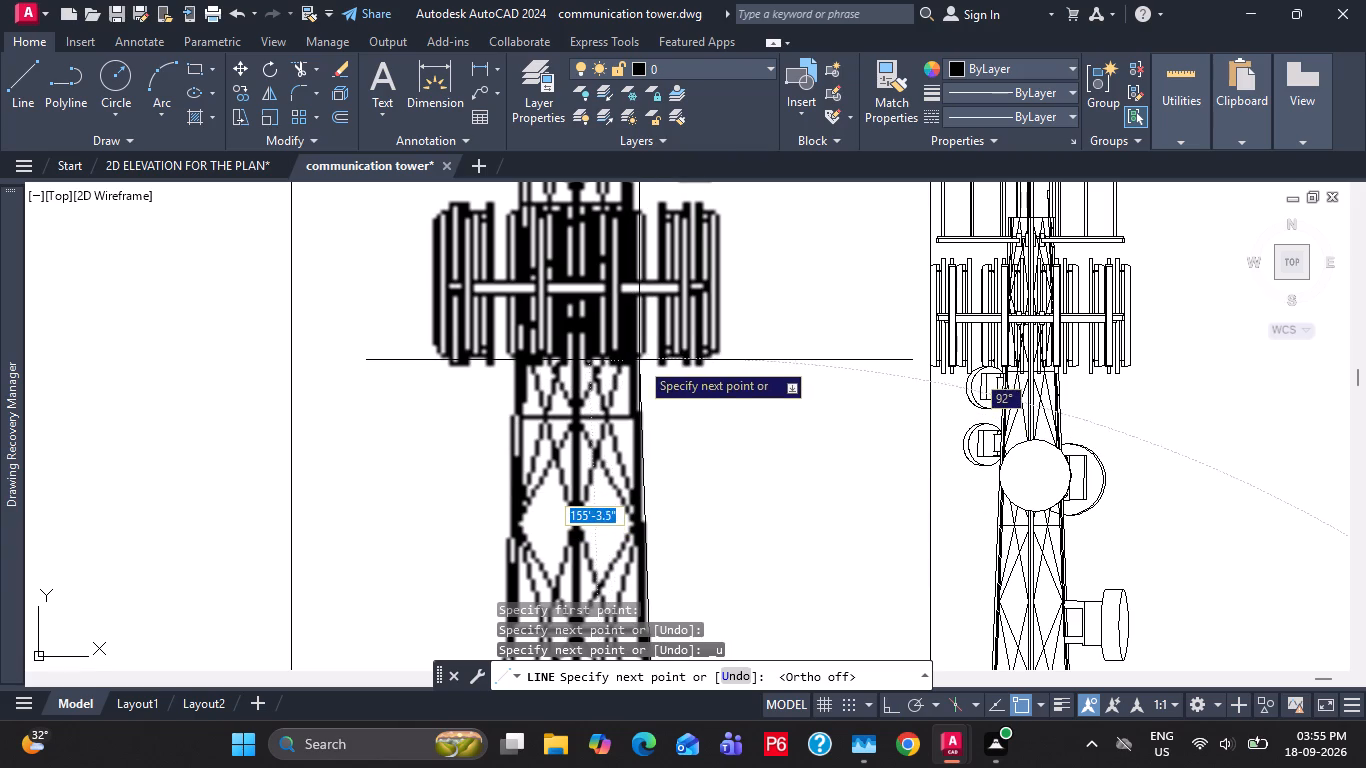
pyautogui.click(638, 358)
pyautogui.press('Escape')
# Trace the image tower's left leg as a line about 155 ft long from the base corner to the lower antenna platform's underside.
pyautogui.scroll(-2, 661, 388)
pyautogui.moveTo(717, 503); pyautogui.dragTo(702, 369, button='middle')
pyautogui.moveTo(685, 480); pyautogui.dragTo(660, 383, button='middle')
pyautogui.press('l')
pyautogui.press('space')
pyautogui.moveTo(653, 535); pyautogui.dragTo(634, 327, button='middle')
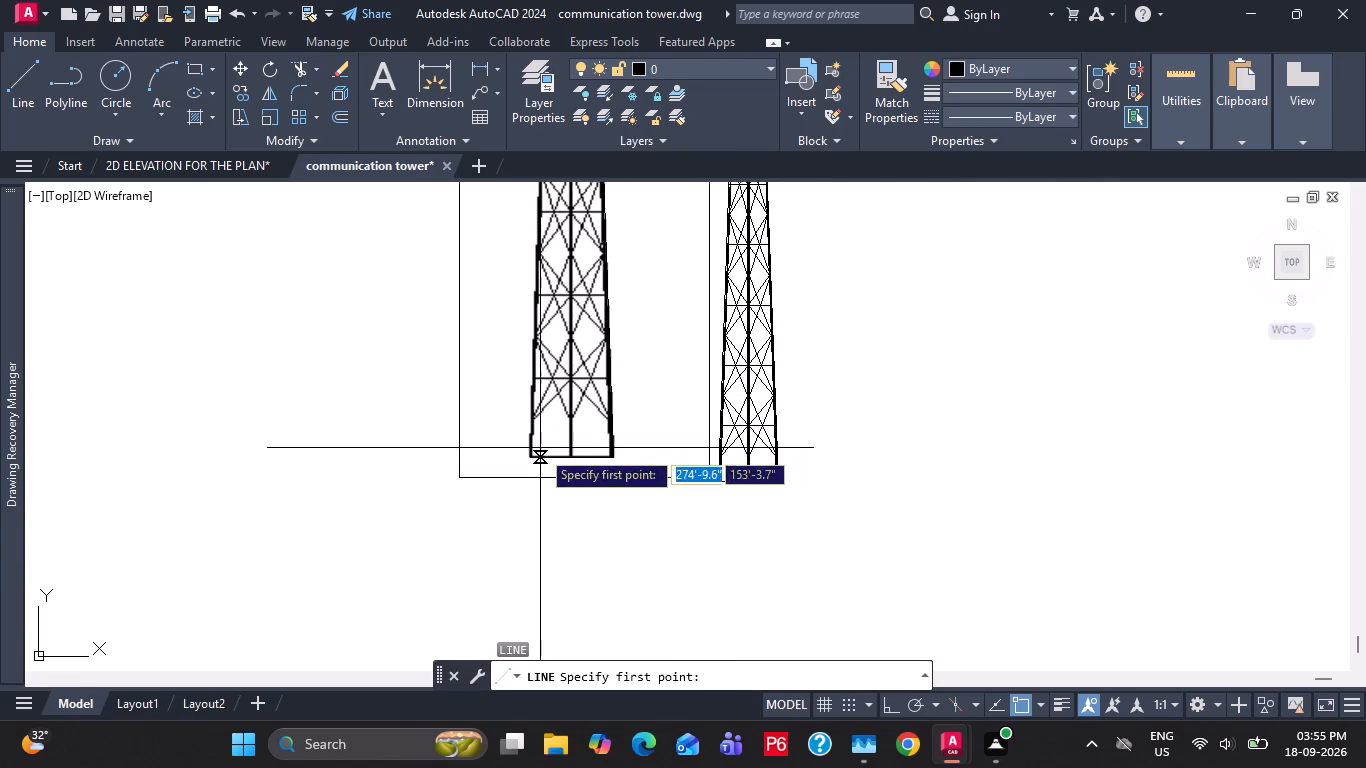
pyautogui.click(534, 457)
pyautogui.moveTo(602, 315); pyautogui.dragTo(623, 563, button='middle')
pyautogui.moveTo(573, 324); pyautogui.dragTo(597, 529, button='middle')
pyautogui.moveTo(600, 358); pyautogui.dragTo(609, 426, button='middle')
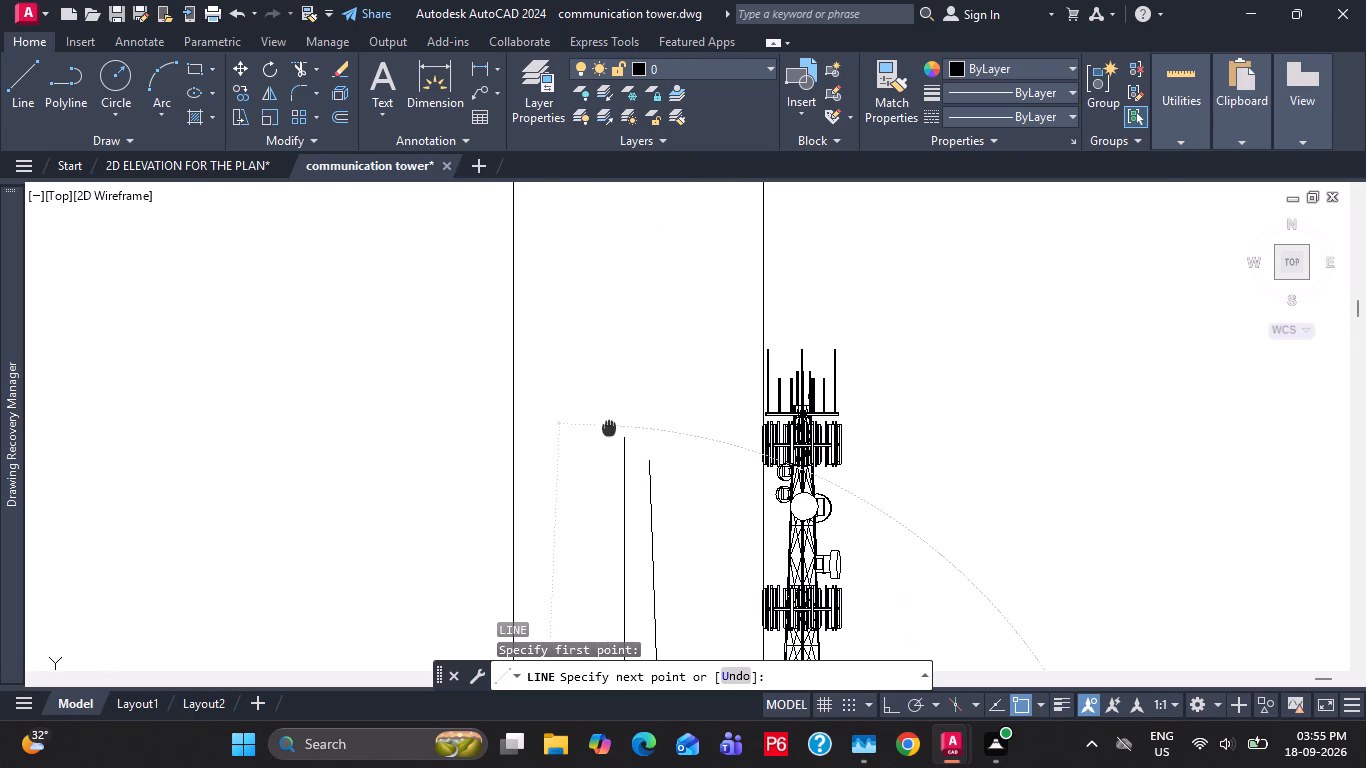
pyautogui.scroll(2, 615, 490)
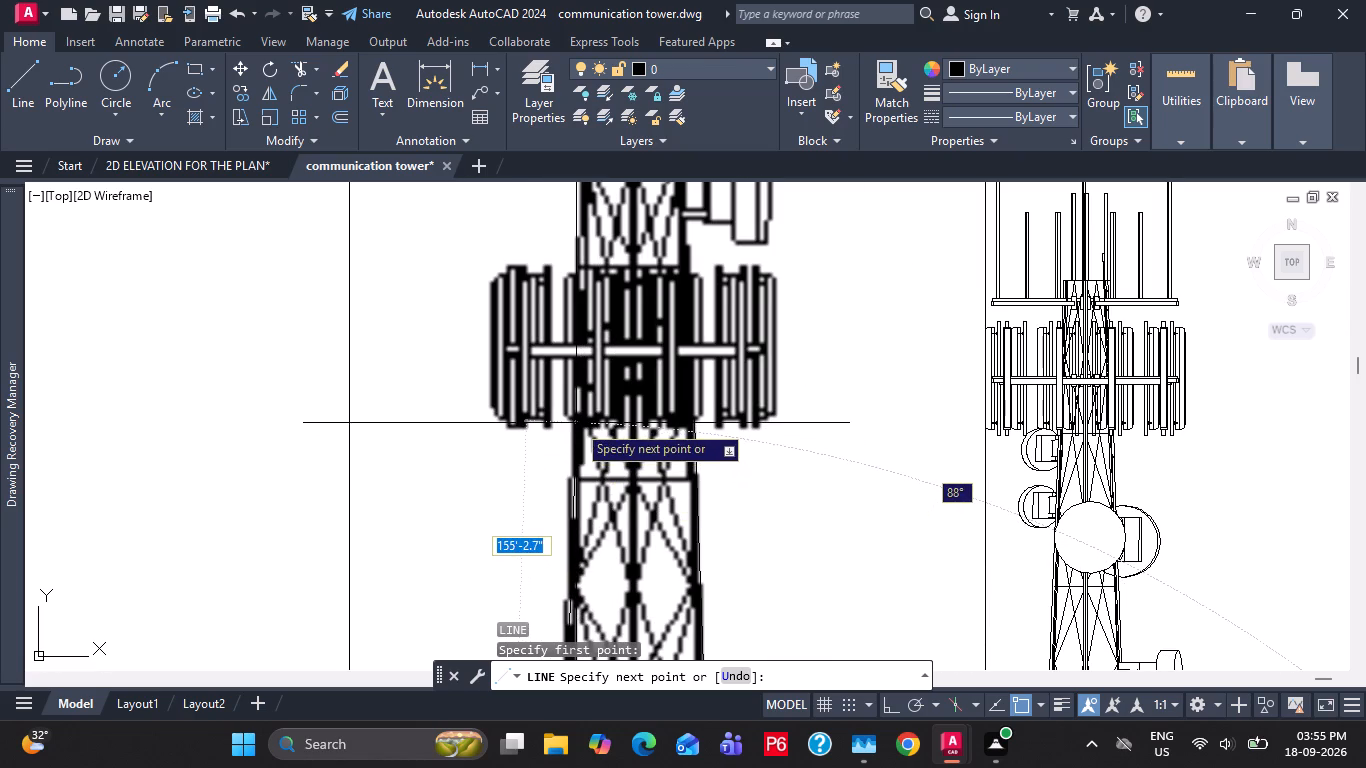
pyautogui.click(576, 423)
pyautogui.press('Escape')
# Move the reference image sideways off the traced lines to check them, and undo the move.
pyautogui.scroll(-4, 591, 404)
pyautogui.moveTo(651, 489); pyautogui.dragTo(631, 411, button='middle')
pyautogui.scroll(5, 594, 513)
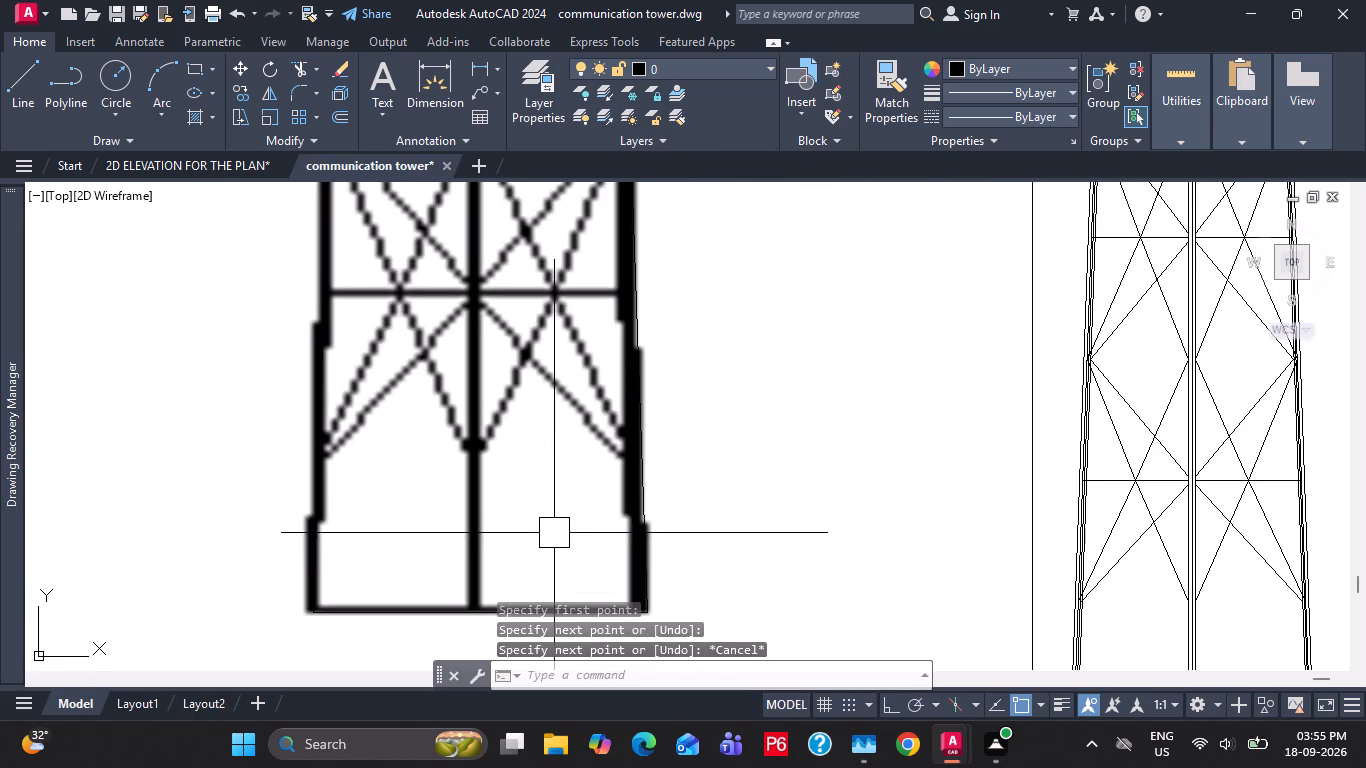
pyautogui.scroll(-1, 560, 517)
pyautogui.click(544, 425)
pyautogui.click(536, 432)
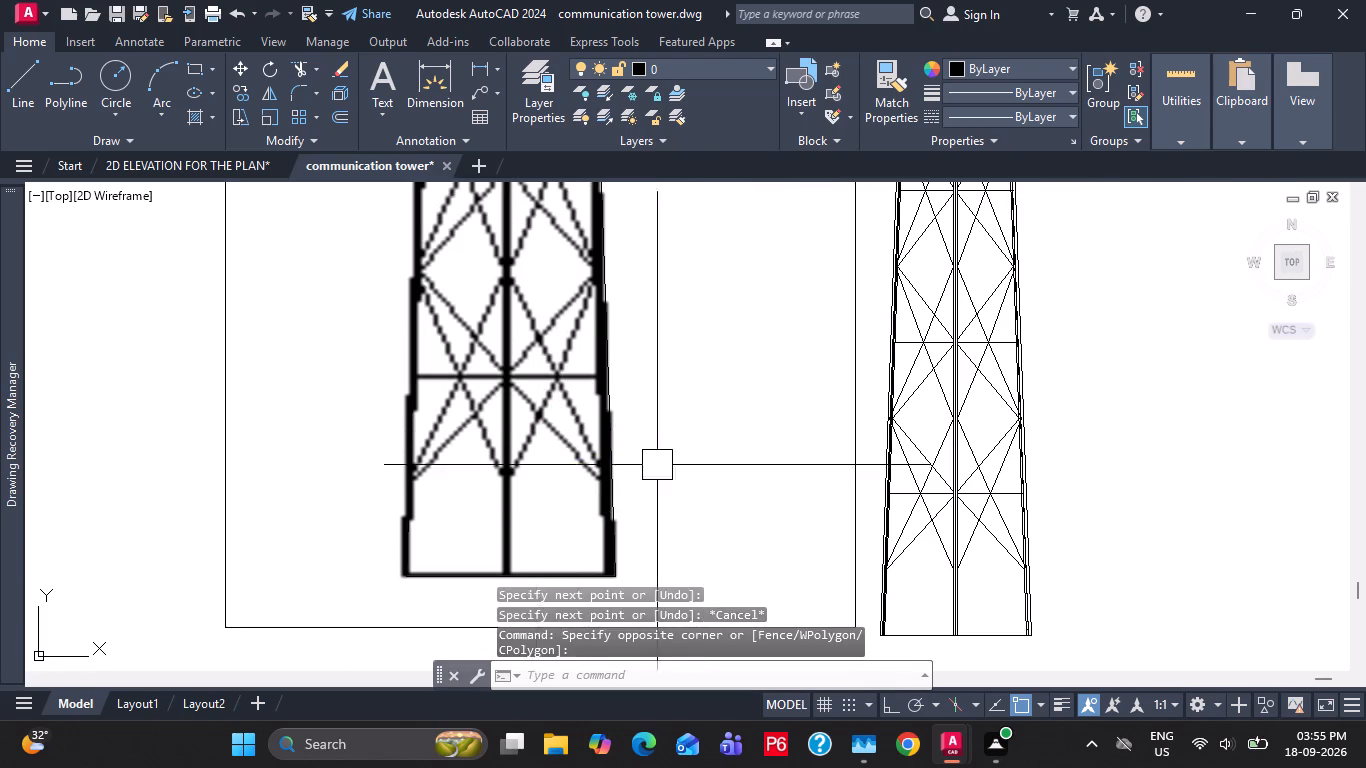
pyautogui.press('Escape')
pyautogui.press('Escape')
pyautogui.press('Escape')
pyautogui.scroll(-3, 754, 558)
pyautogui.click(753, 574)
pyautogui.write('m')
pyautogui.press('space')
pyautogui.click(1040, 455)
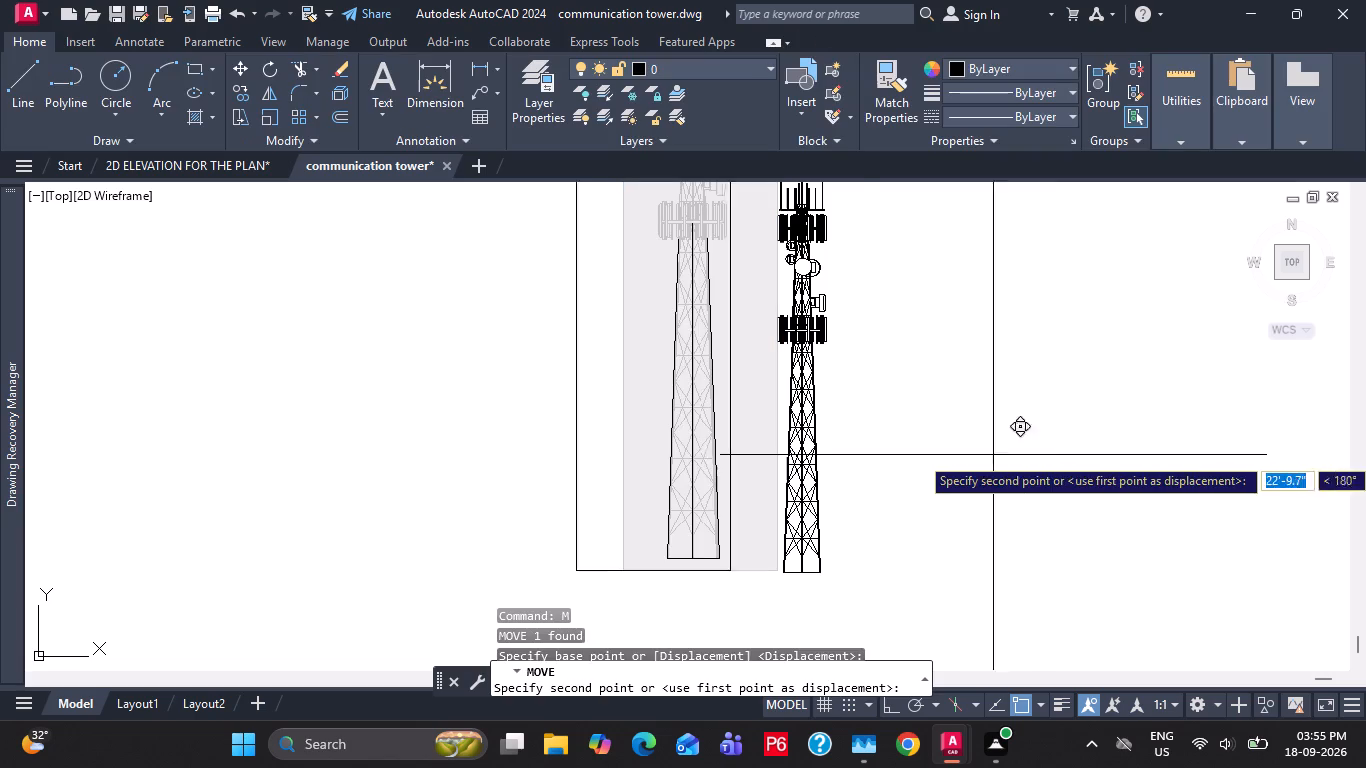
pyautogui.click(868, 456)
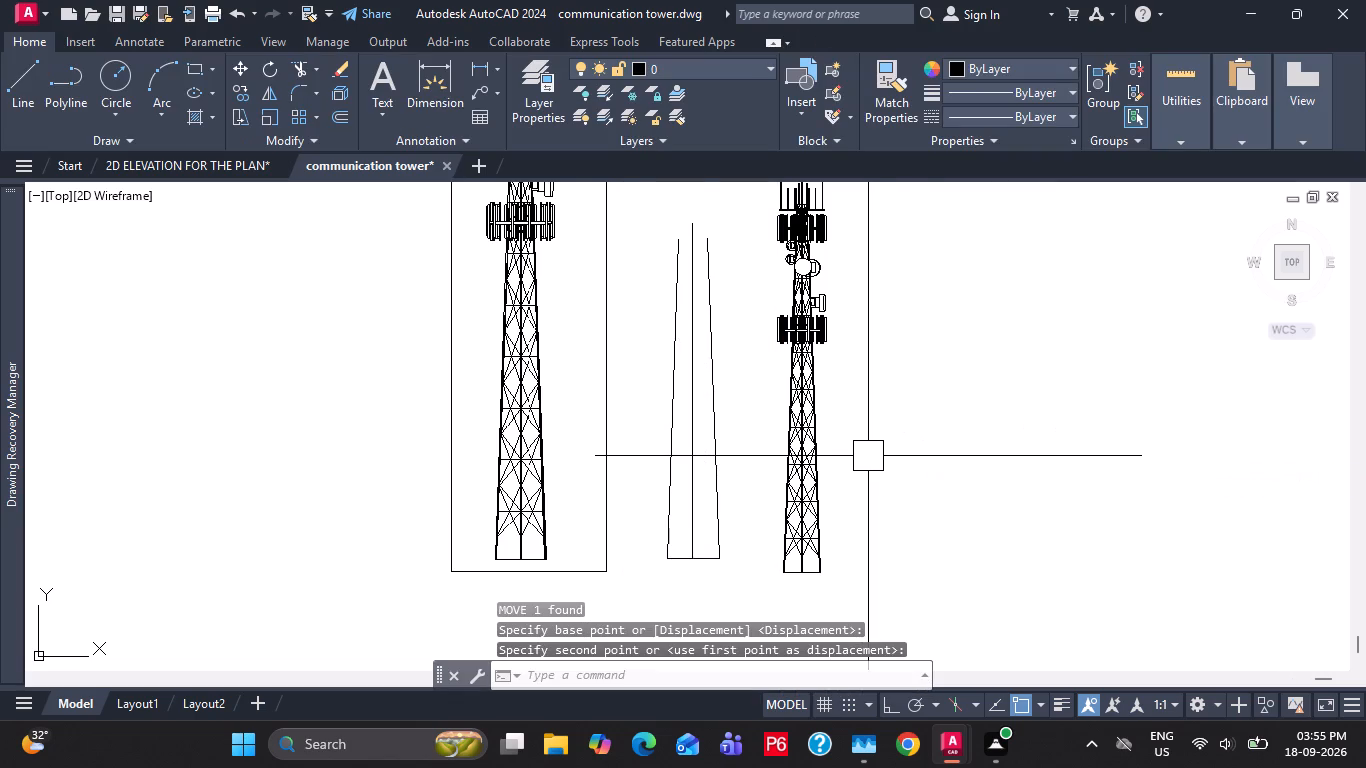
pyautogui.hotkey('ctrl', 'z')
# Trace the lowest panel's long diagonal brace from the left leg's lower joint up to the right leg's next joint.
pyautogui.scroll(3, 675, 233)
pyautogui.moveTo(736, 396); pyautogui.dragTo(688, 229, button='middle')
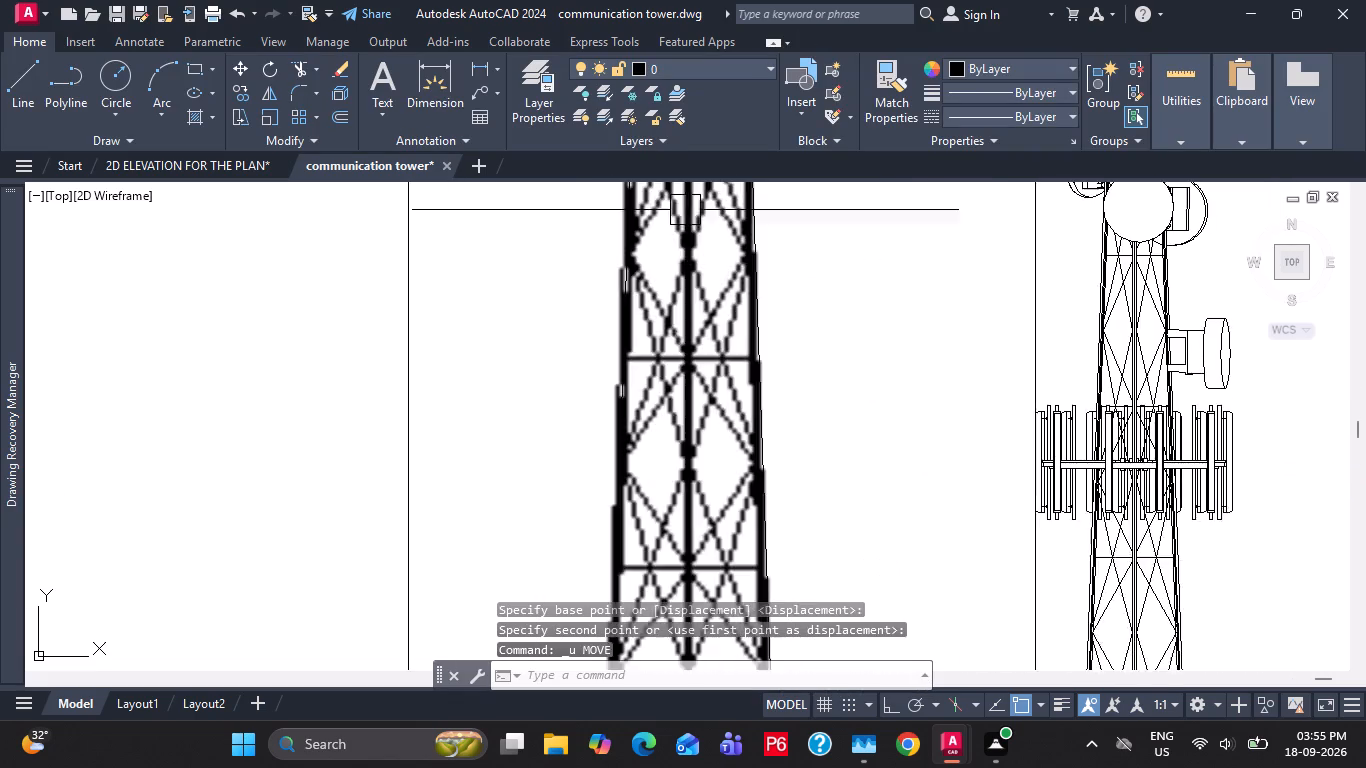
pyautogui.scroll(-3, 673, 280)
pyautogui.scroll(2, 675, 458)
pyautogui.moveTo(694, 575); pyautogui.dragTo(650, 337, button='middle')
pyautogui.scroll(1, 657, 443)
pyautogui.write('l')
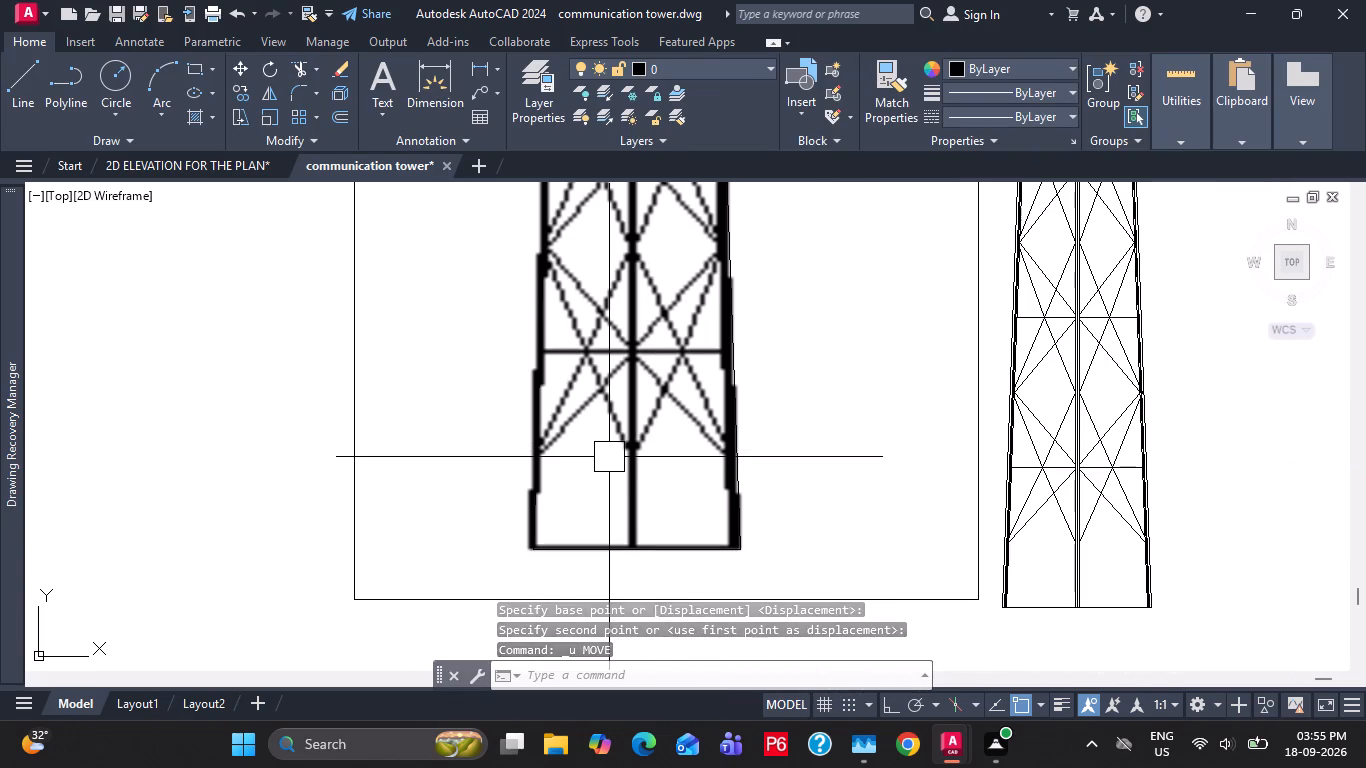
pyautogui.press('space')
pyautogui.click(547, 454)
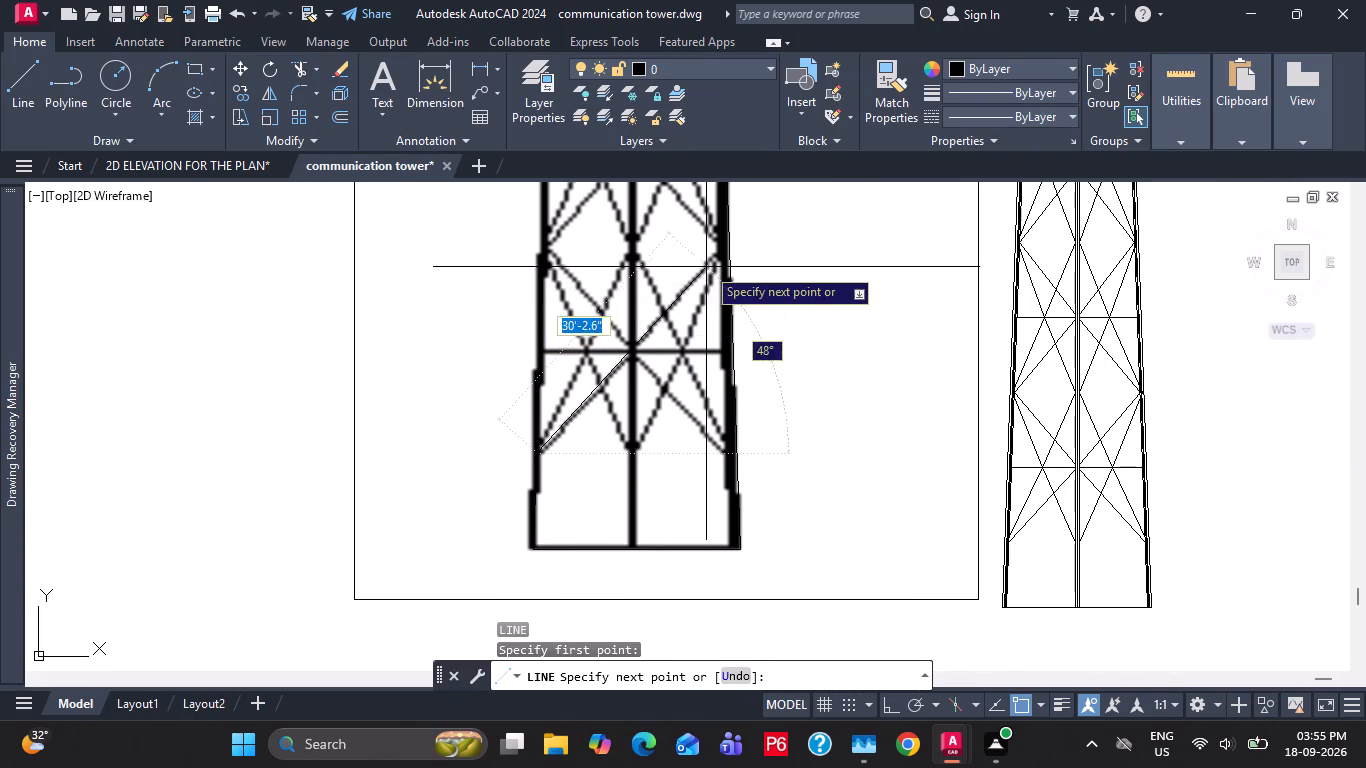
pyautogui.click(716, 255)
pyautogui.press('Escape')
pyautogui.press('Escape')
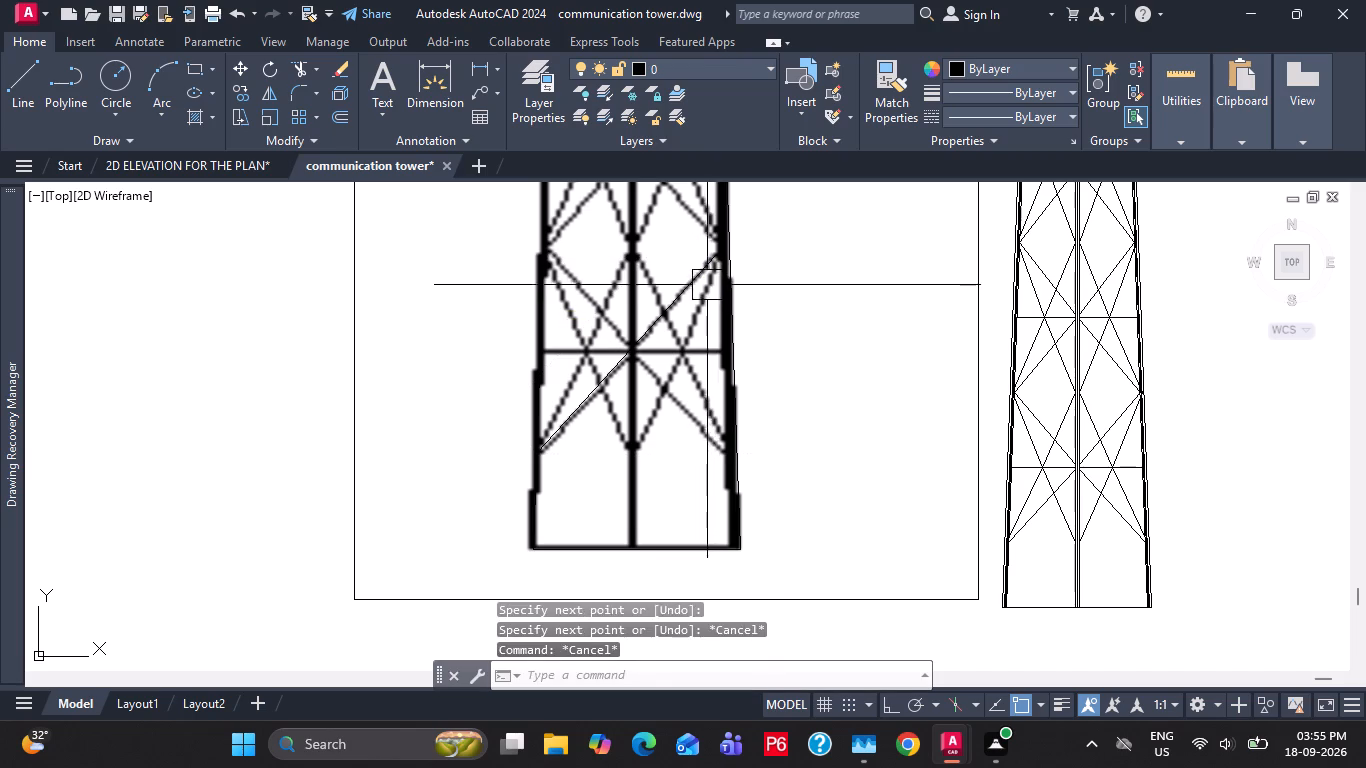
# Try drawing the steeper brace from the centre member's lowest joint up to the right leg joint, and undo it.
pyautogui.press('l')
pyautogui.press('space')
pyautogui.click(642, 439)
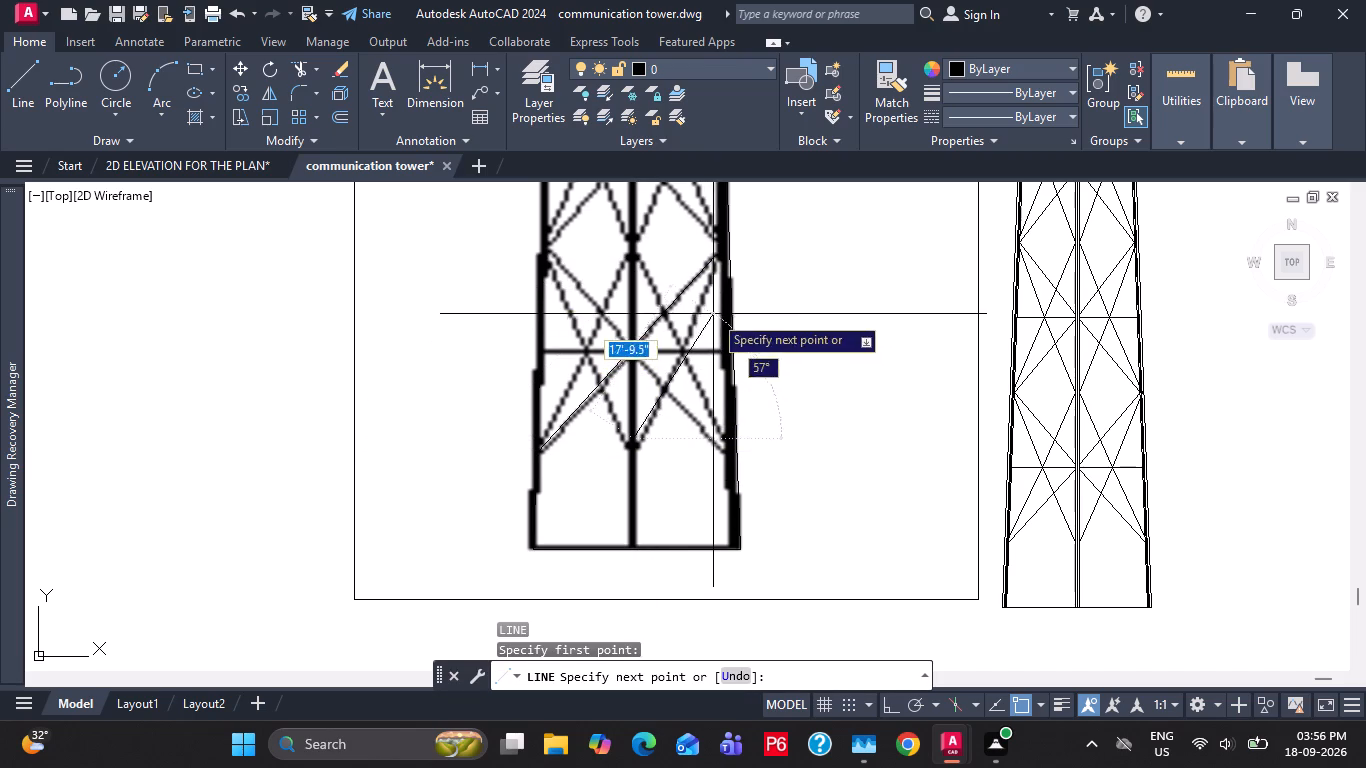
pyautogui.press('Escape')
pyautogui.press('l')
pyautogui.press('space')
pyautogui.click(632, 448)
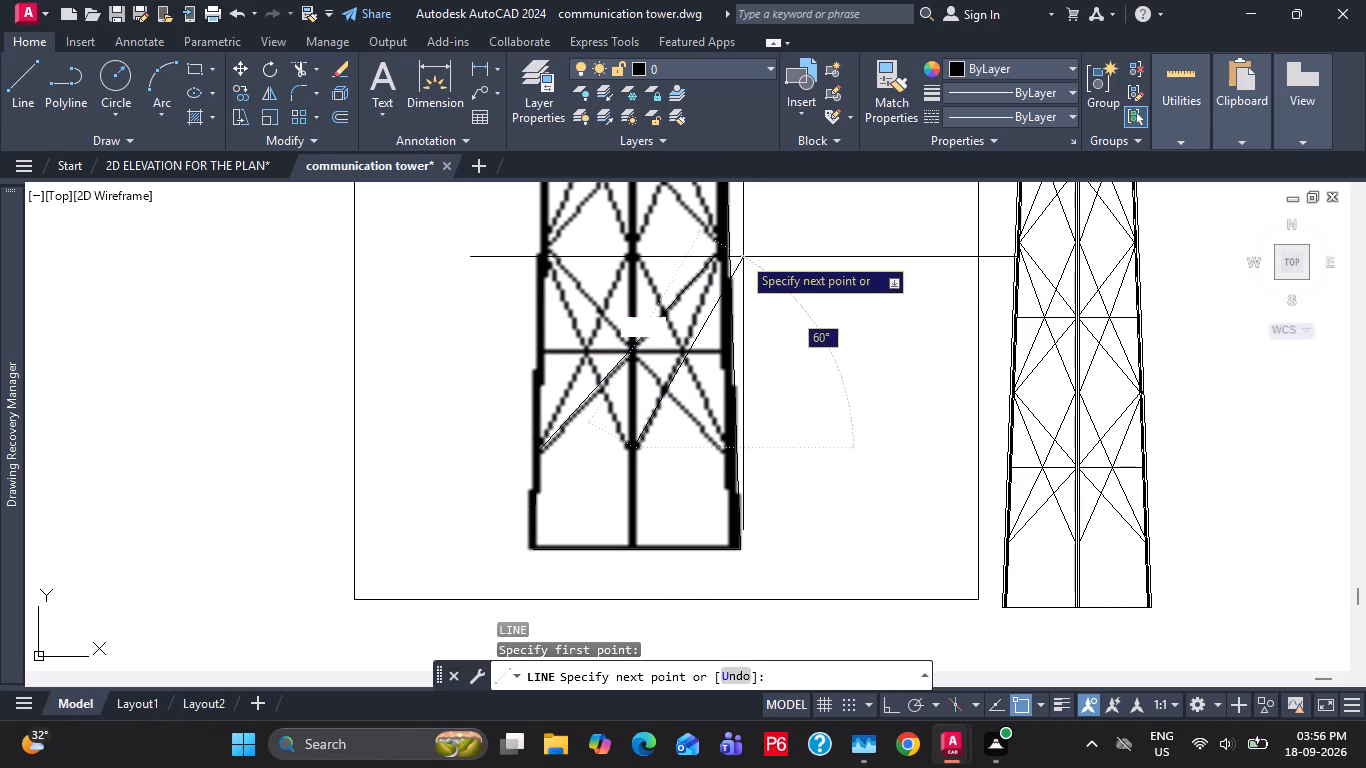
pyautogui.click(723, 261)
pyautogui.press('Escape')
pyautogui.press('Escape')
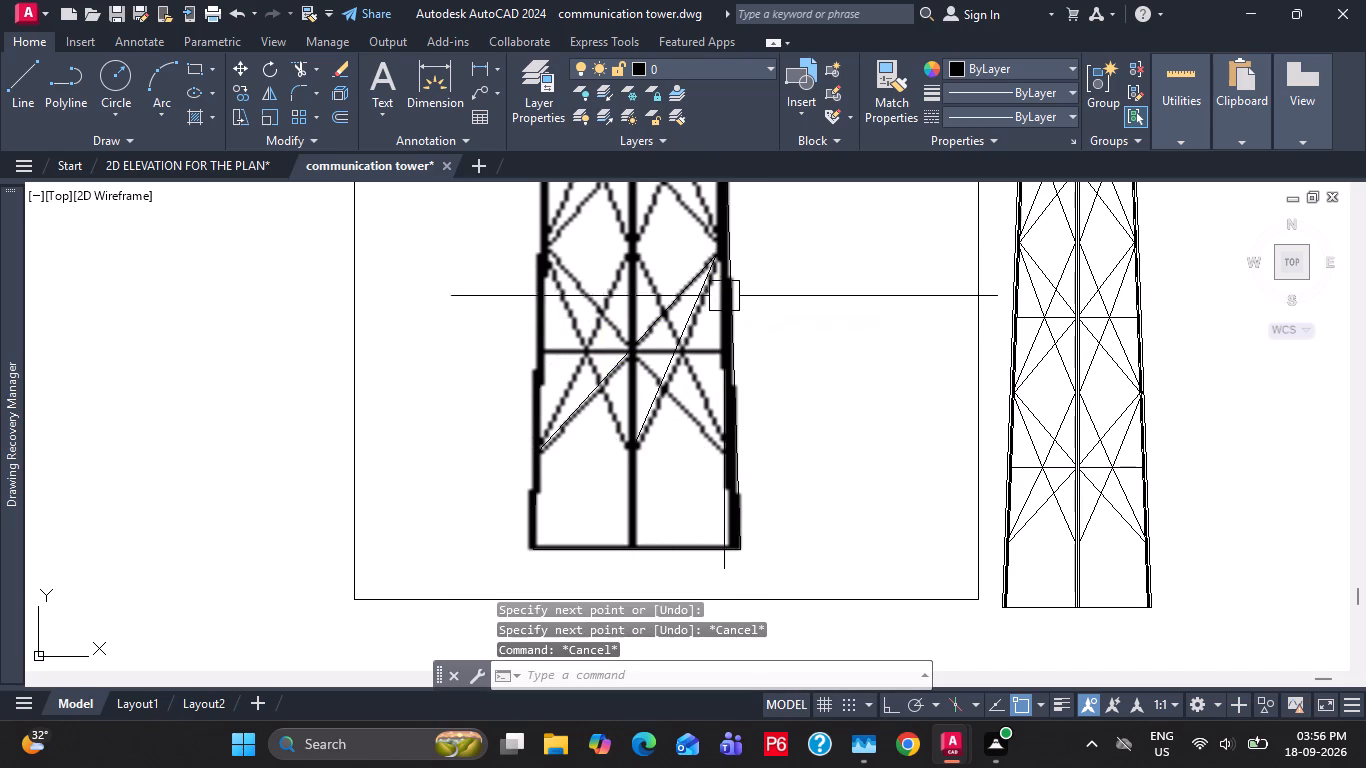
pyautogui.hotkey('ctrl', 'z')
# Trace the steeper brace from the centre member's lowest joint up to the right leg joint, about 25 ft long at roughly 64°.
pyautogui.scroll(1, 677, 417)
pyautogui.press('l')
pyautogui.press('space')
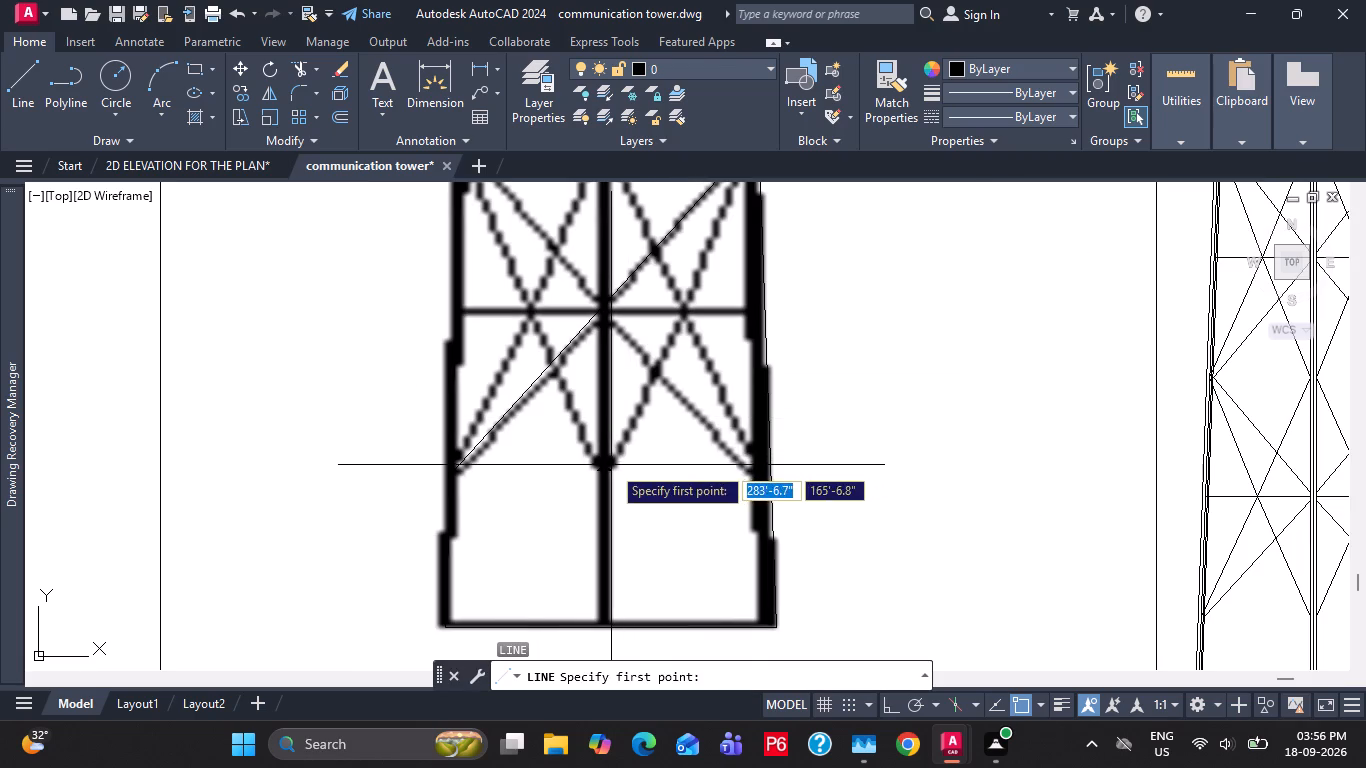
pyautogui.click(611, 465)
pyautogui.moveTo(818, 235); pyautogui.dragTo(779, 360, button='middle')
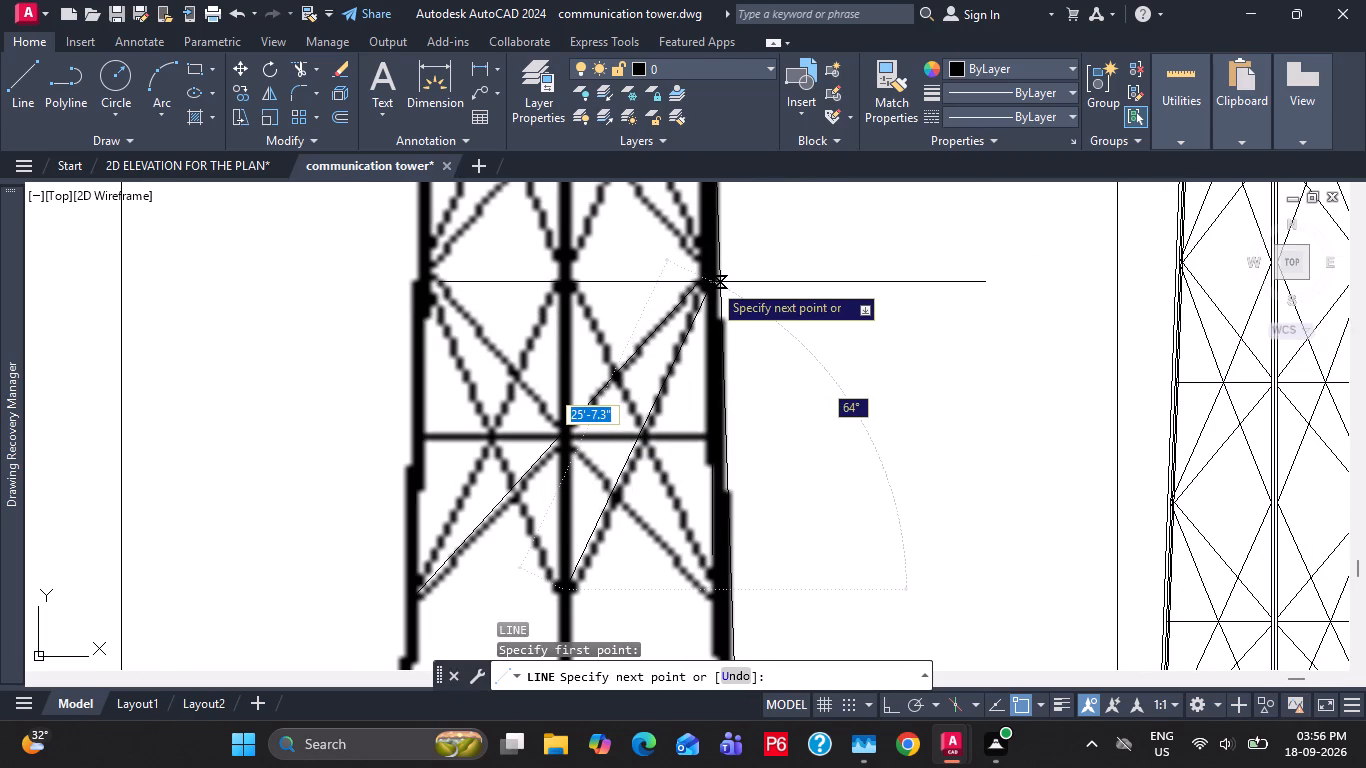
pyautogui.click(712, 282)
pyautogui.press('Escape')
pyautogui.press('Escape')
# Trace the lowest panel's short diagonal from the right leg's lower joint up to the centre member's middle joint, about 16 ft at 134°.
pyautogui.moveTo(730, 474); pyautogui.dragTo(739, 450, button='middle')
pyautogui.press('l')
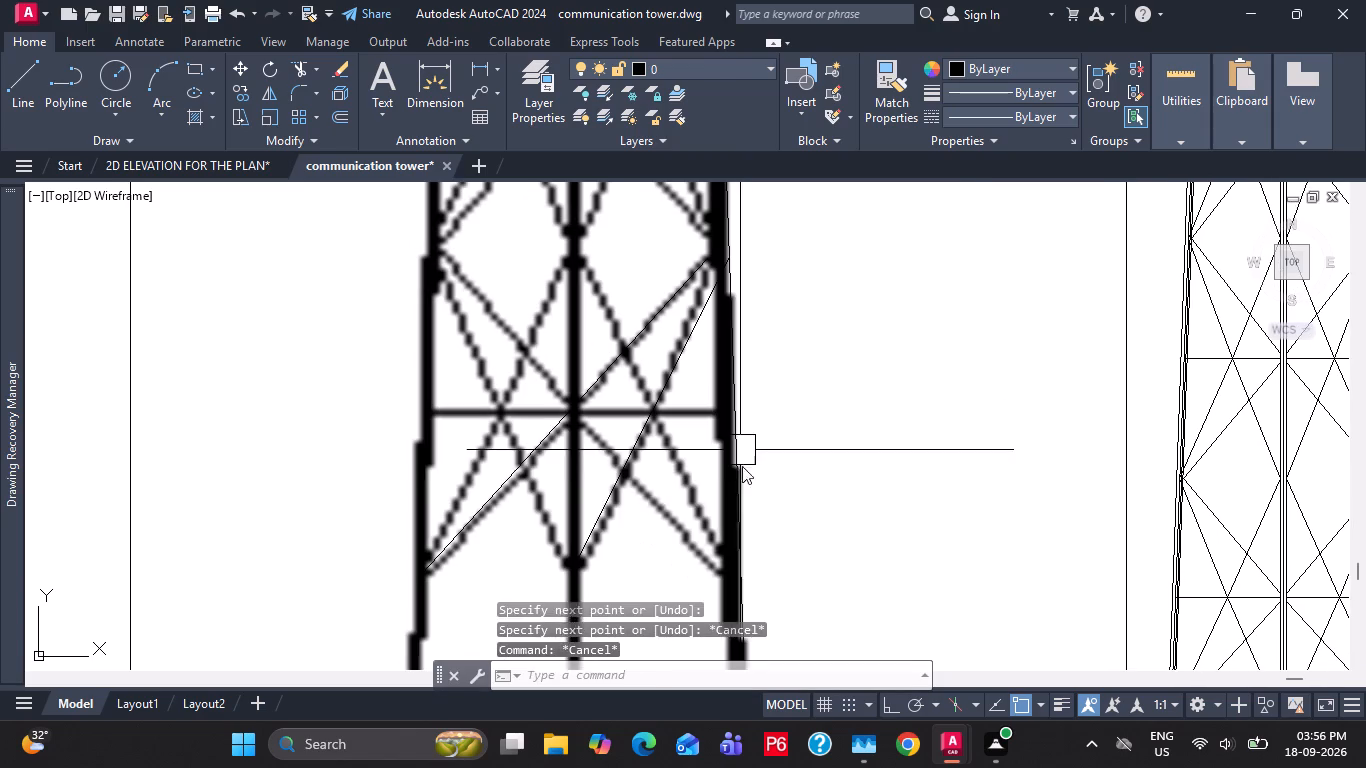
pyautogui.press('space')
pyautogui.click(724, 577)
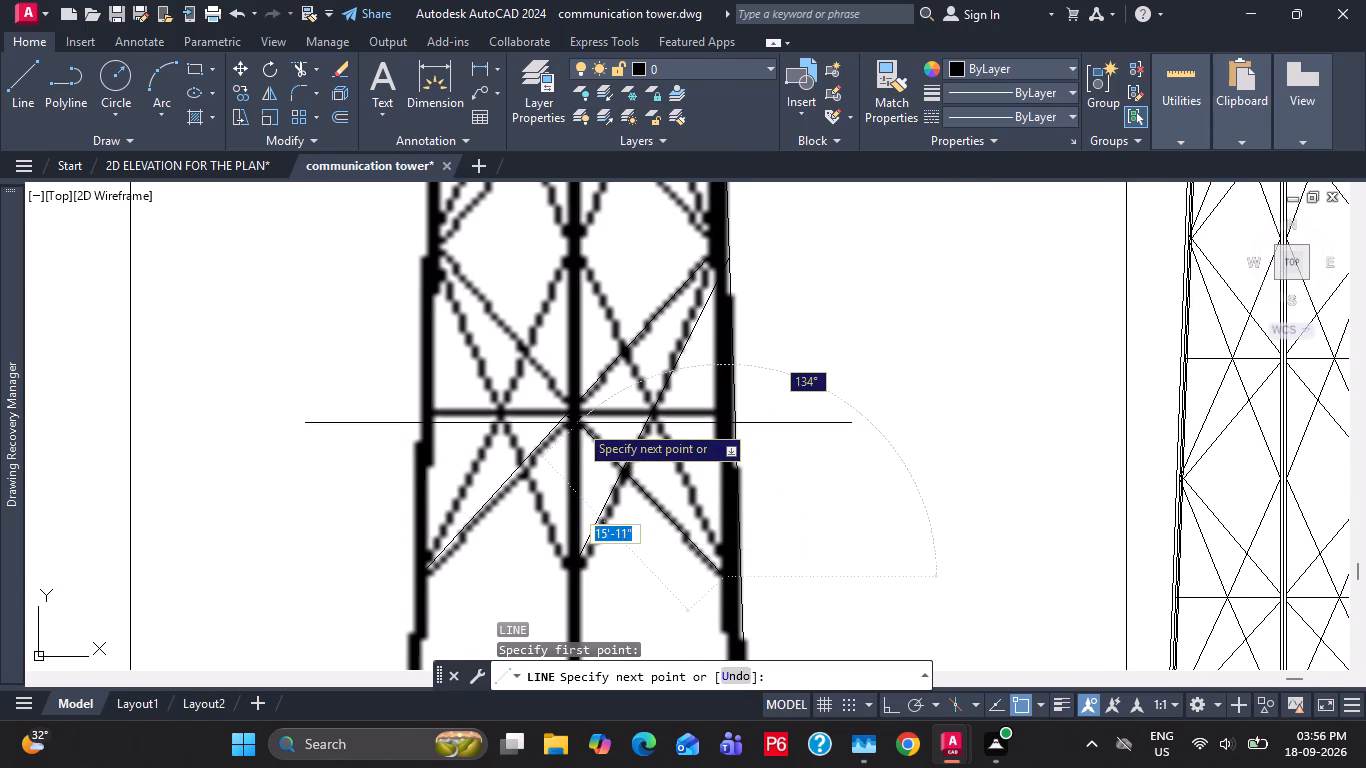
pyautogui.click(578, 423)
pyautogui.press('Escape')
pyautogui.press('Escape')
# Trace the steeper brace from the right leg's lower joint up to the centre member's upper joint in the lowest panel.
pyautogui.press('l')
pyautogui.press('space')
pyautogui.click(719, 548)
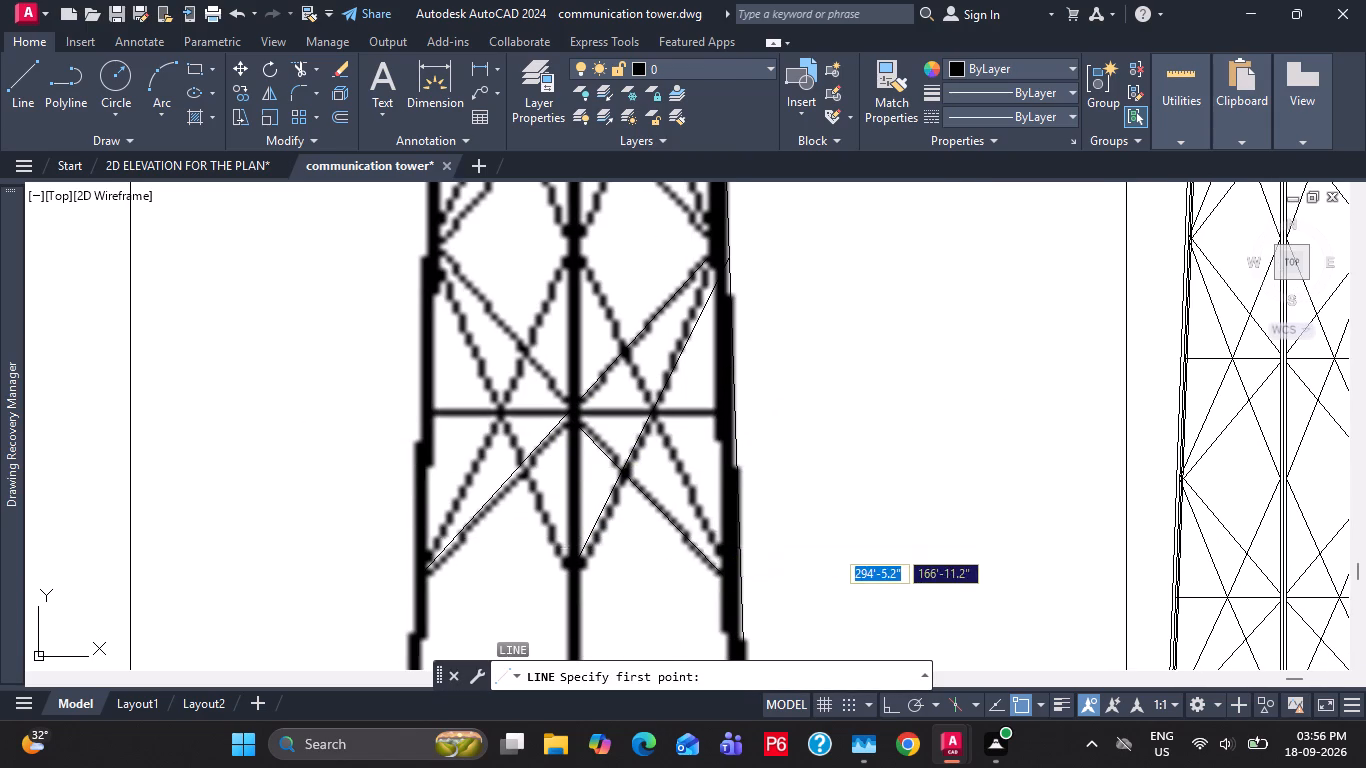
pyautogui.moveTo(656, 398); pyautogui.dragTo(667, 433, button='middle')
pyautogui.click(586, 289)
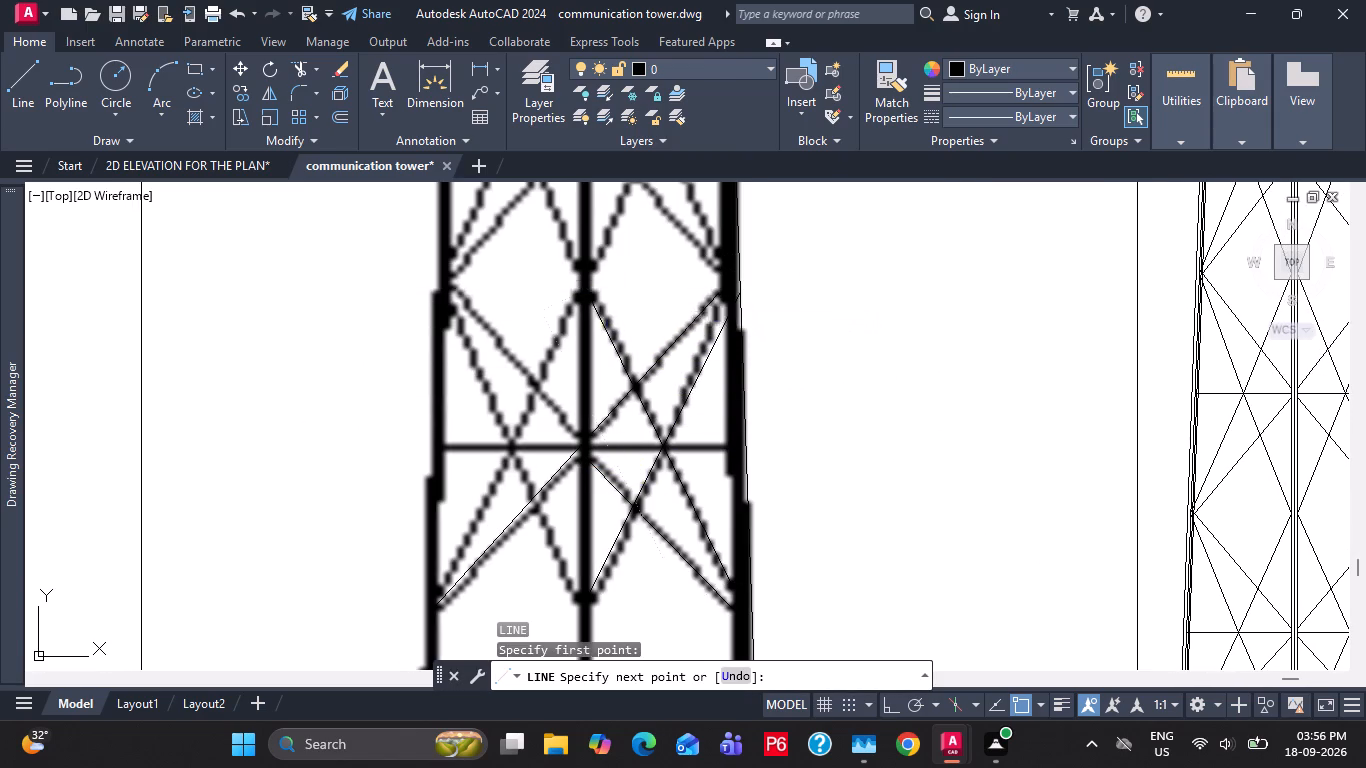
pyautogui.press('Escape')
pyautogui.press('Escape')
# Trace the diagonal from the centre member's middle joint up to the left leg's upper joint, about 15 ft at 132°.
pyautogui.write('l')
pyautogui.press('space')
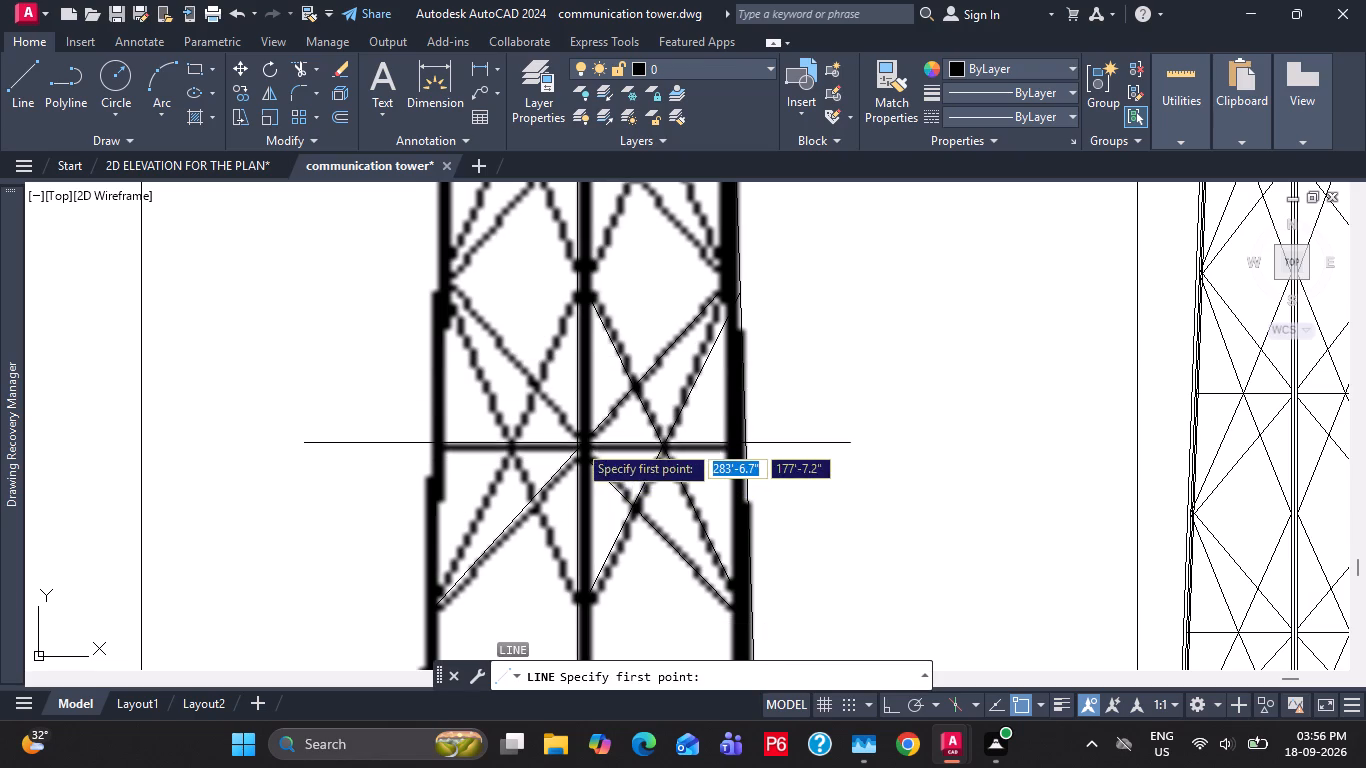
pyautogui.click(580, 433)
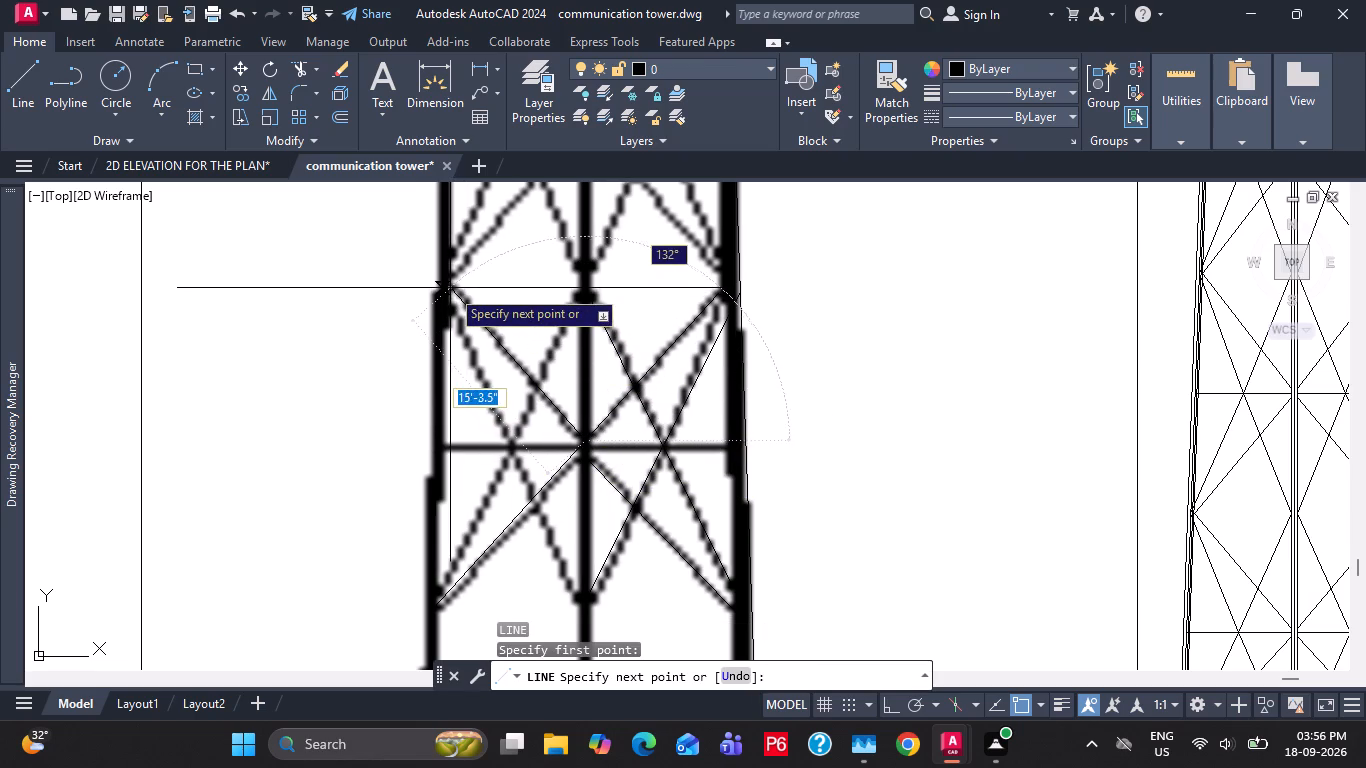
pyautogui.click(450, 287)
pyautogui.press('Escape')
# Trace the steep brace from the left leg's upper joint down to the centre member's lowest joint, about 24 ft at 65°.
pyautogui.press('l')
pyautogui.press('space')
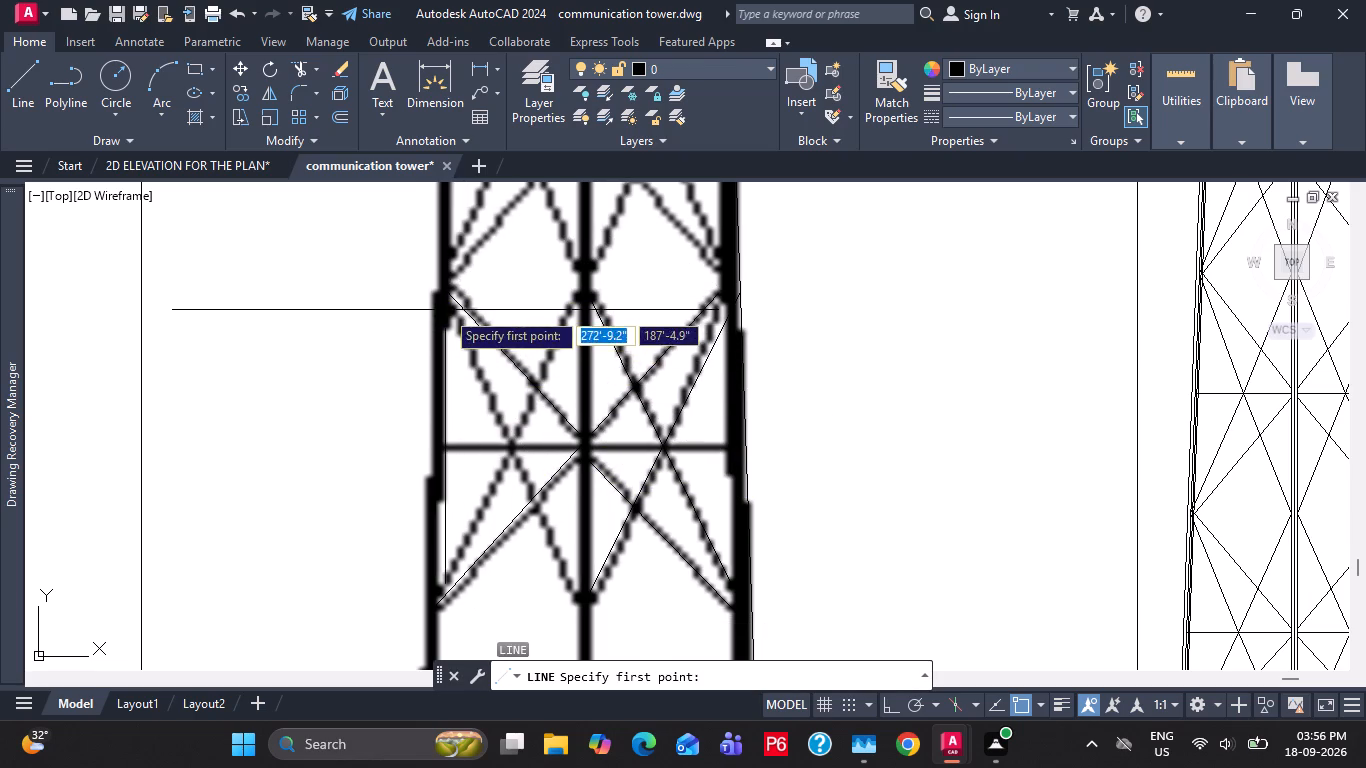
pyautogui.click(445, 310)
pyautogui.moveTo(549, 466); pyautogui.dragTo(552, 443, button='middle')
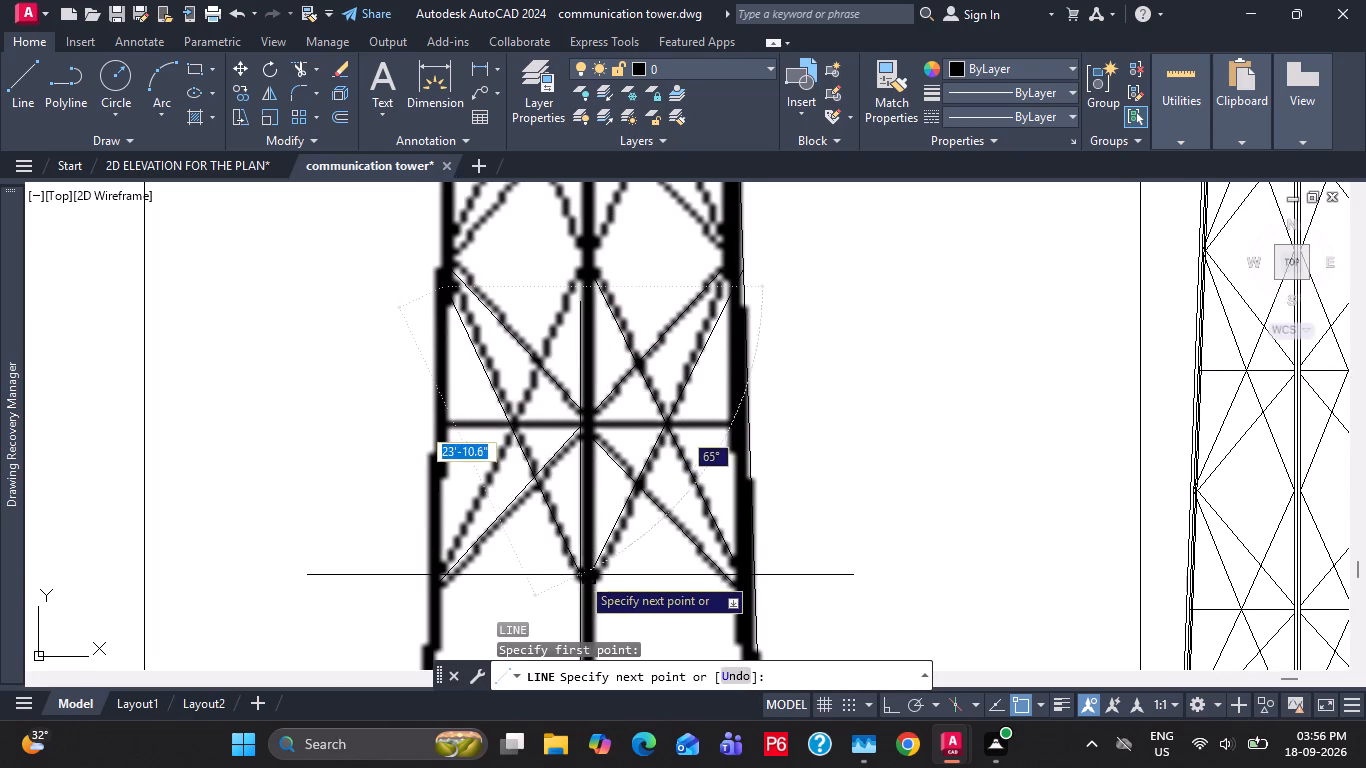
pyautogui.click(582, 577)
pyautogui.press('Escape')
pyautogui.press('Escape')
# Trace the steep brace from the left leg's lower joint up to the centre member's upper joint, about 25 ft at 65°.
pyautogui.press('l')
pyautogui.press('space')
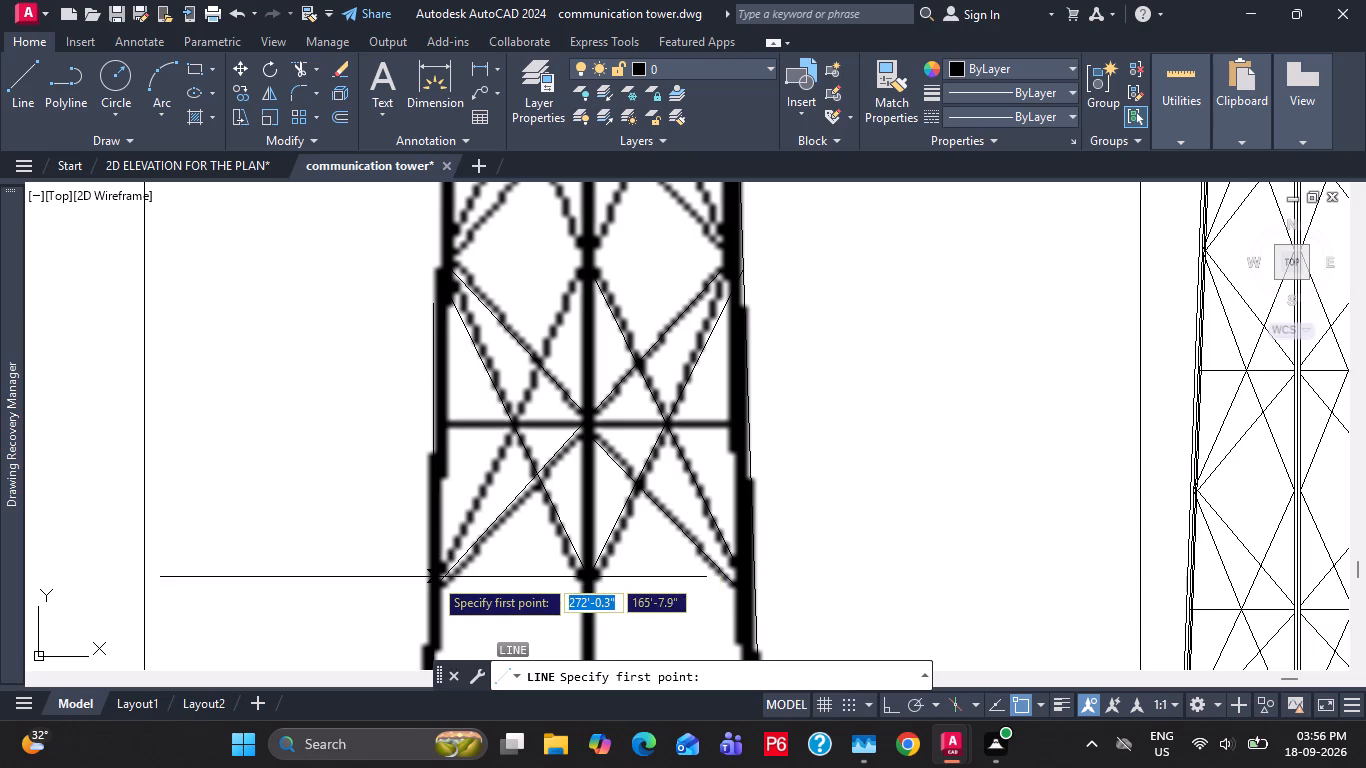
pyautogui.click(433, 575)
pyautogui.moveTo(595, 407); pyautogui.dragTo(587, 434, button='middle')
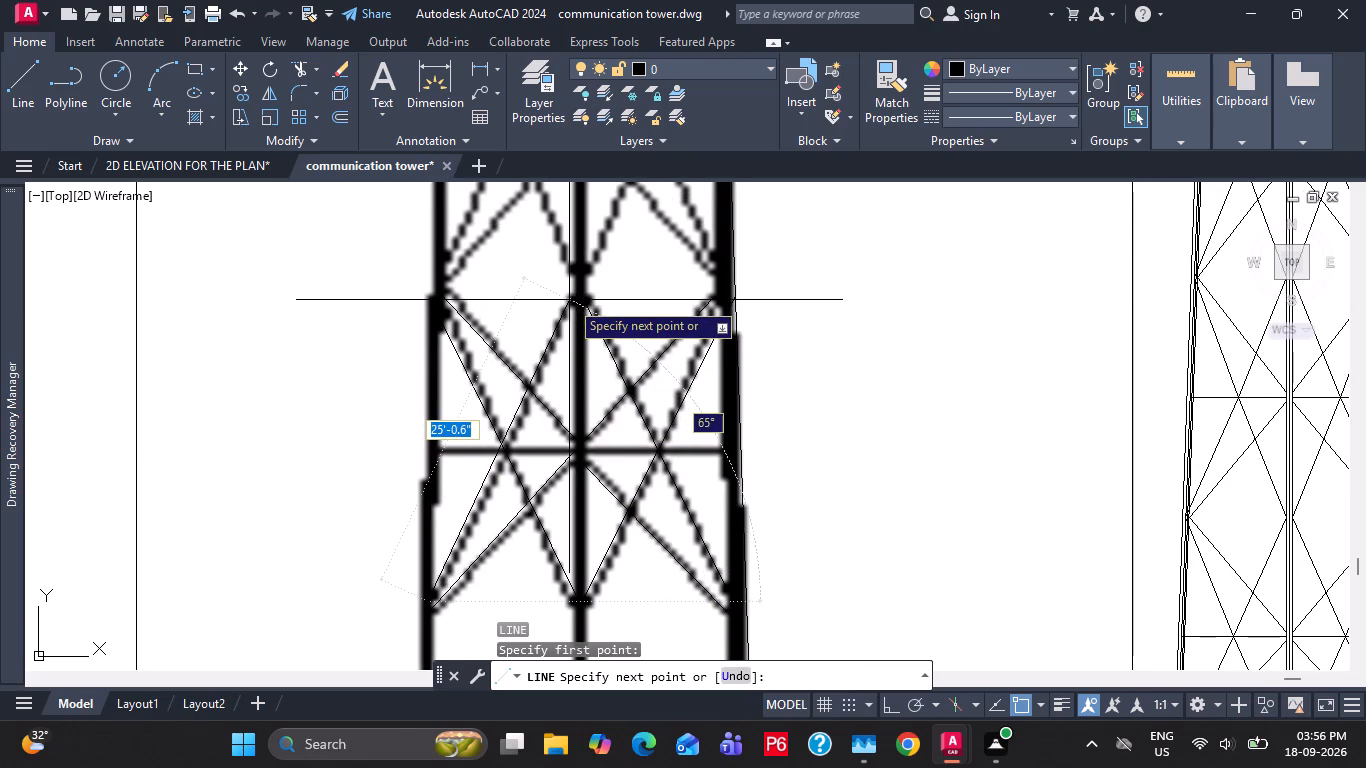
pyautogui.click(569, 300)
pyautogui.press('Escape')
pyautogui.press('Escape')
# In the second panel, trace connected braces from the centre member's lower joint up to the right-hand horizontal crossing and down to the right leg joint.
pyautogui.moveTo(639, 328); pyautogui.dragTo(625, 383, button='middle')
pyautogui.press('l')
pyautogui.press('space')
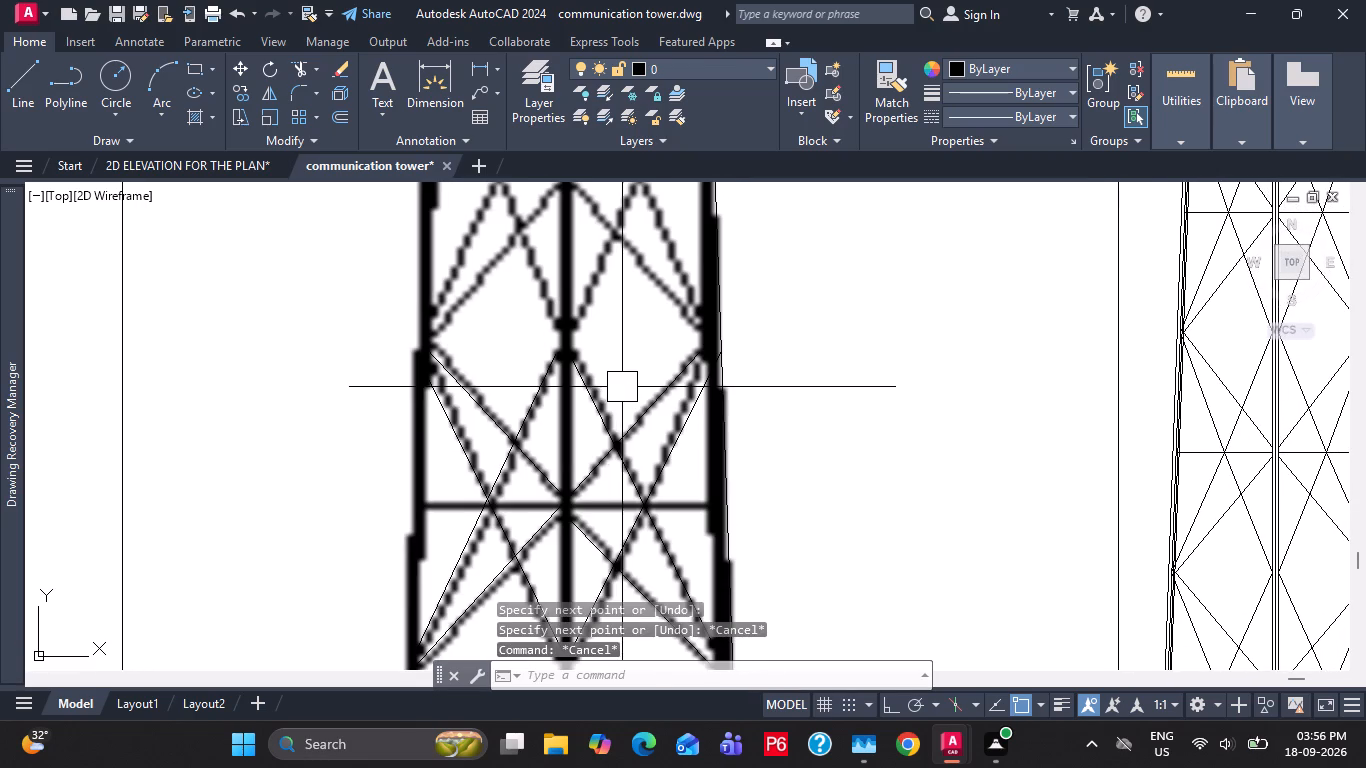
pyautogui.click(576, 324)
pyautogui.moveTo(632, 253); pyautogui.dragTo(613, 377, button='middle')
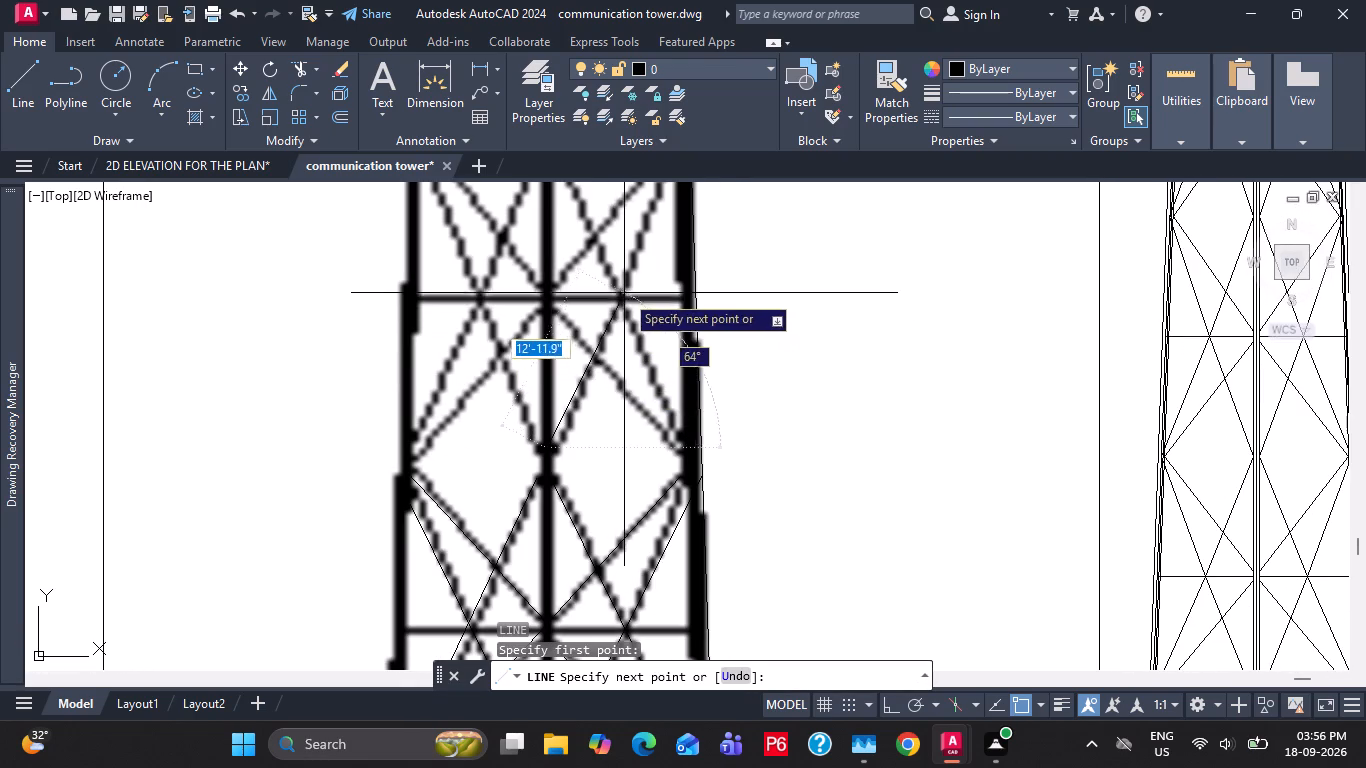
pyautogui.click(622, 298)
pyautogui.click(683, 440)
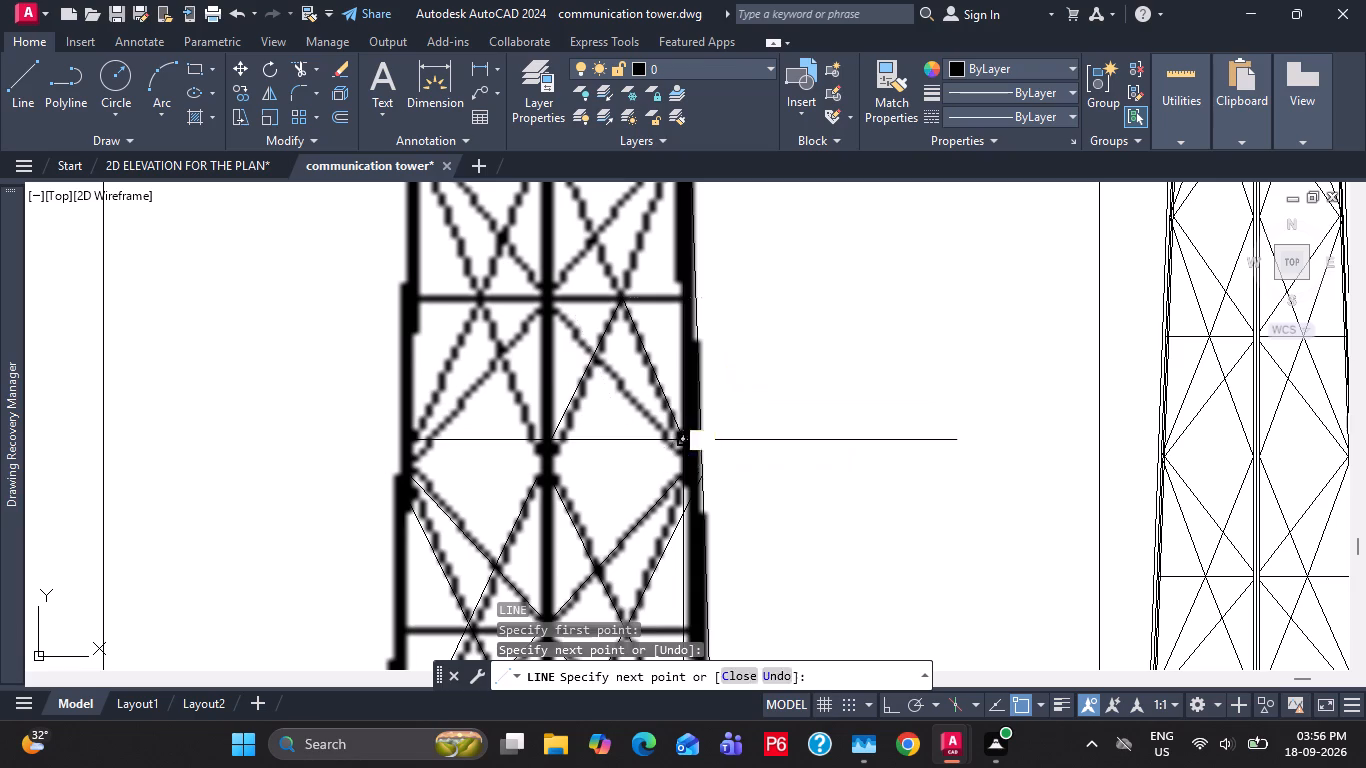
pyautogui.press('Escape')
pyautogui.press('Escape')
# Trace the second panel's horizontal member from the right leg across to the left leg.
pyautogui.press('l')
pyautogui.press('space')
pyautogui.click(681, 303)
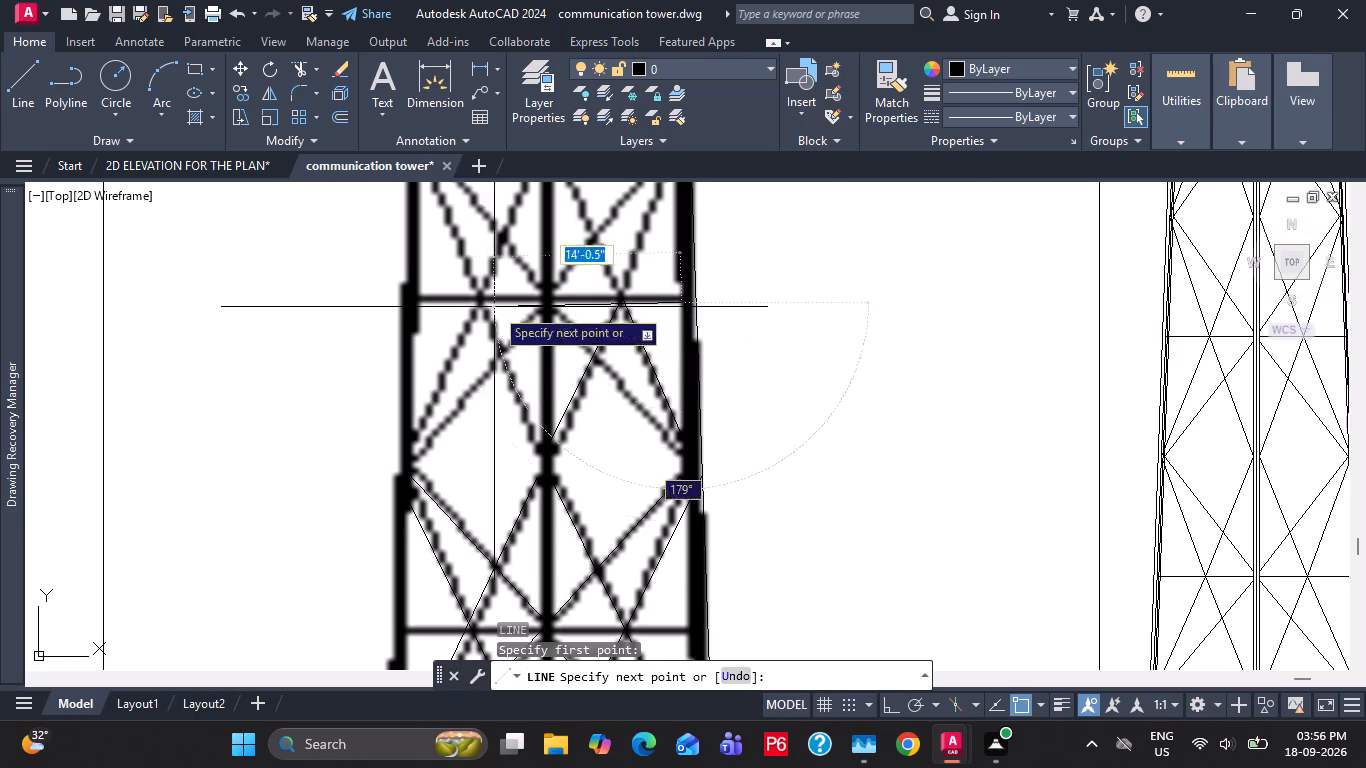
pyautogui.click(423, 295)
pyautogui.press('Escape')
pyautogui.press('Escape')
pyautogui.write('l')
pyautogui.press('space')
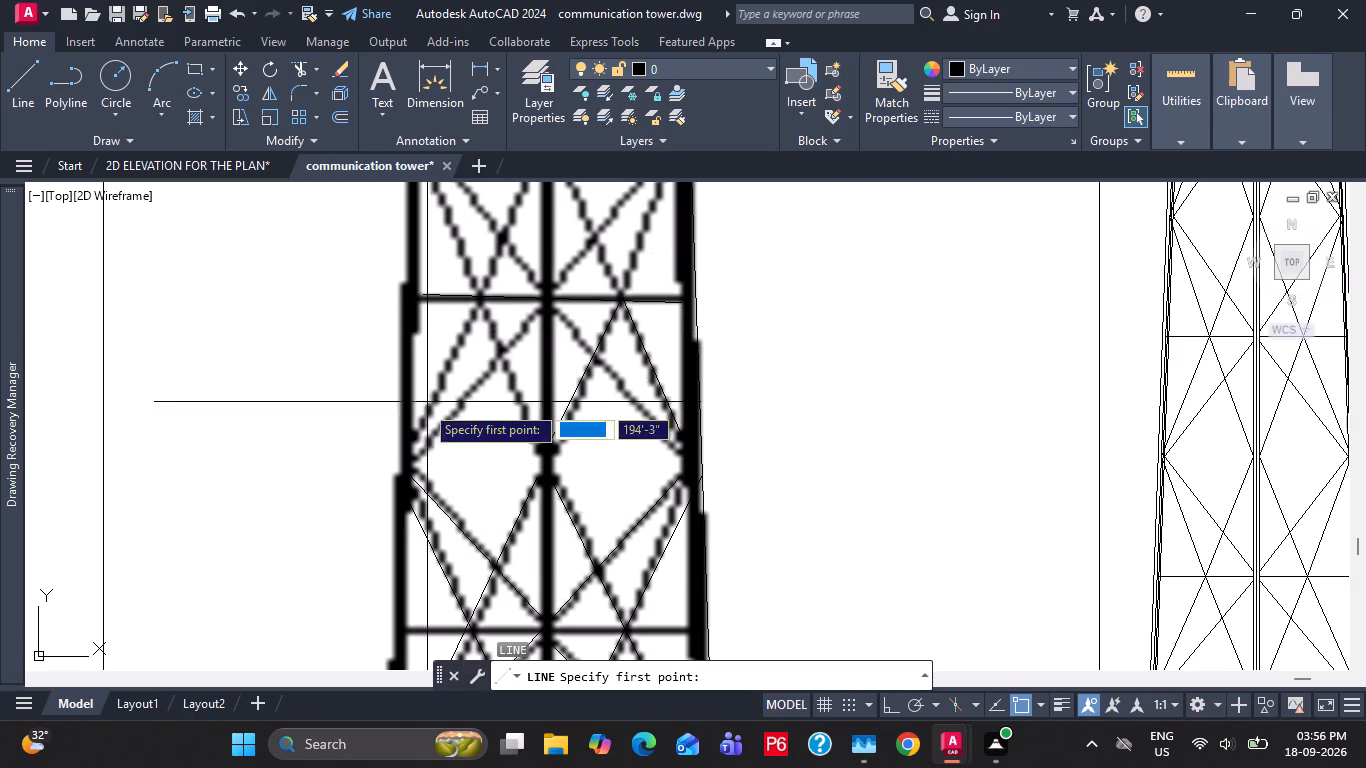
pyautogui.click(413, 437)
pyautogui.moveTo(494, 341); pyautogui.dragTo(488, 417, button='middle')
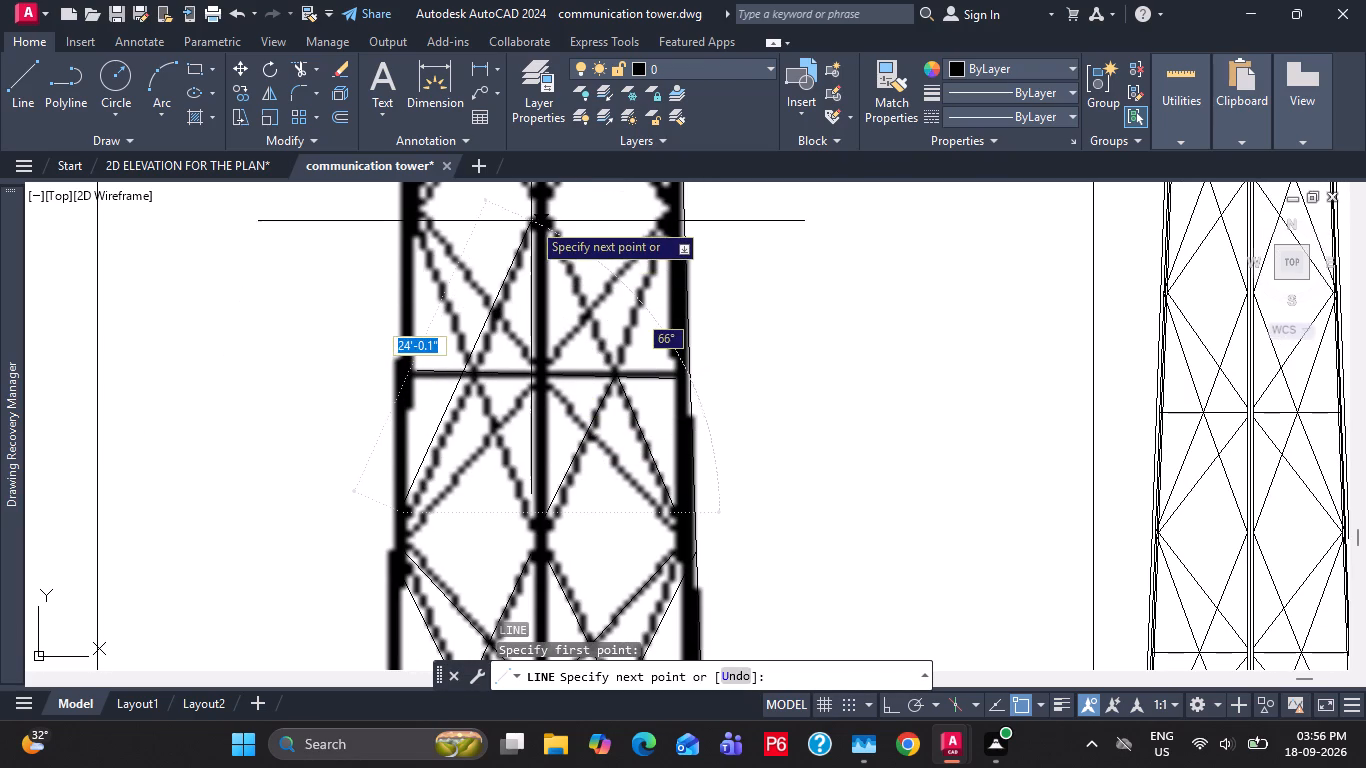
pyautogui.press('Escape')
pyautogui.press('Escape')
# Trace the second panel's steep brace from the left leg's lower joint up to the centre member's upper joint, about 23 ft at 66°.
pyautogui.press('l')
pyautogui.press('space')
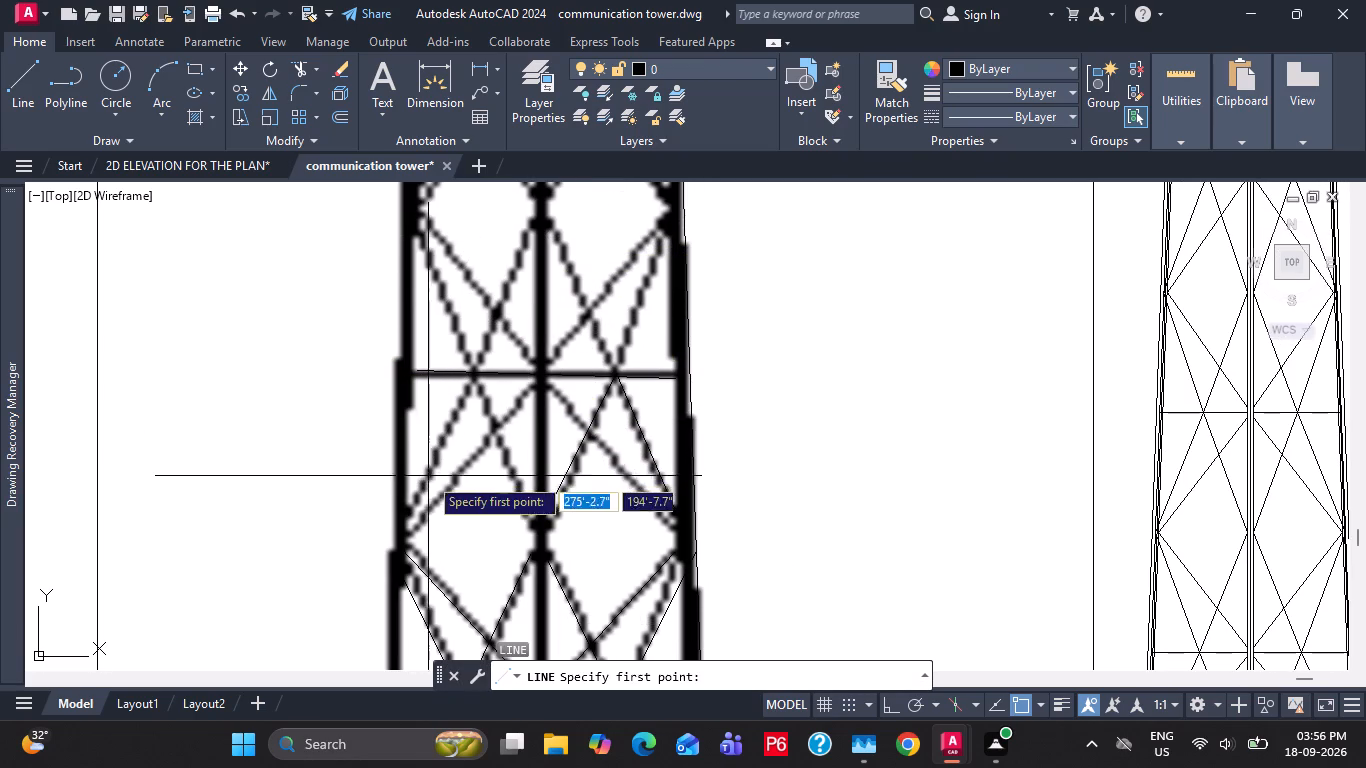
pyautogui.click(406, 513)
pyautogui.middleClick(520, 350)
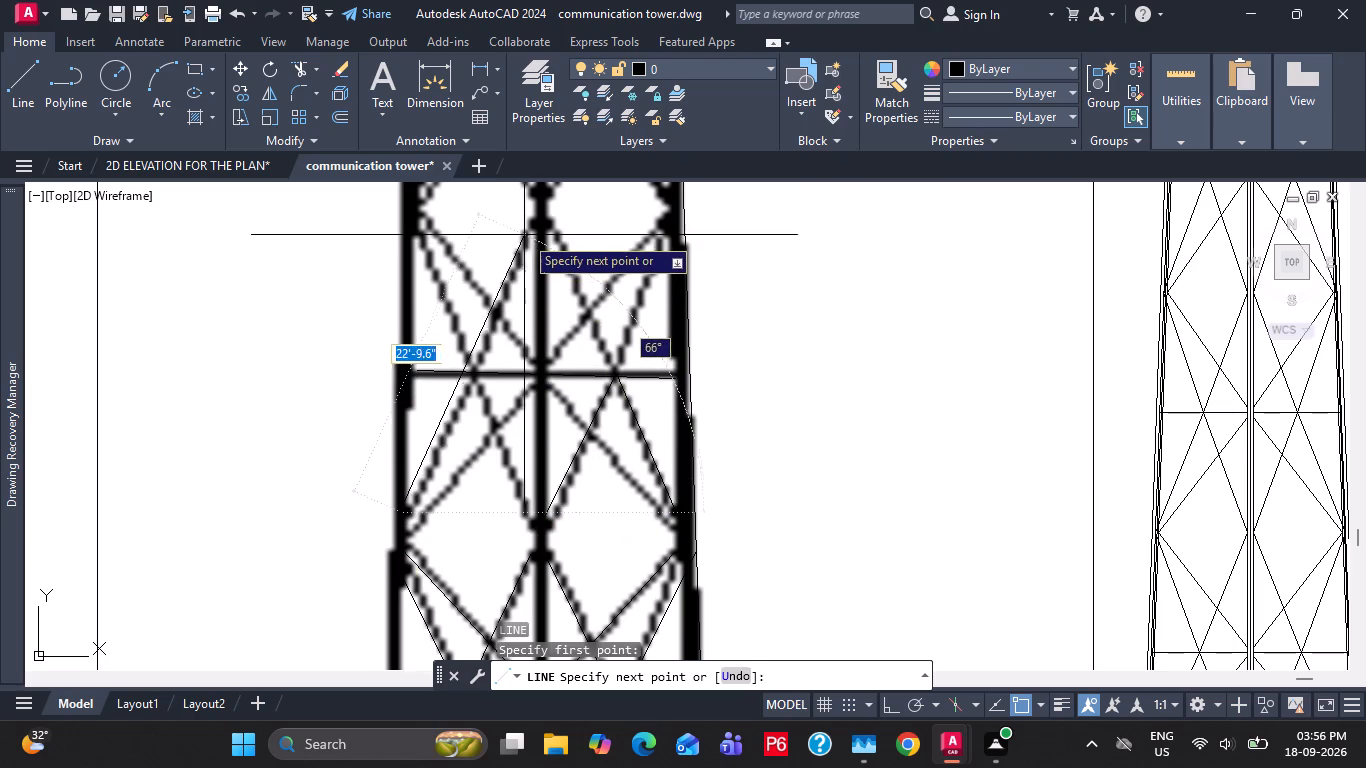
pyautogui.click(532, 232)
pyautogui.press('Escape')
pyautogui.press('Escape')
# Draw another line along the second panel's horizontal member from the left leg to the right leg.
pyautogui.press('l')
pyautogui.press('space')
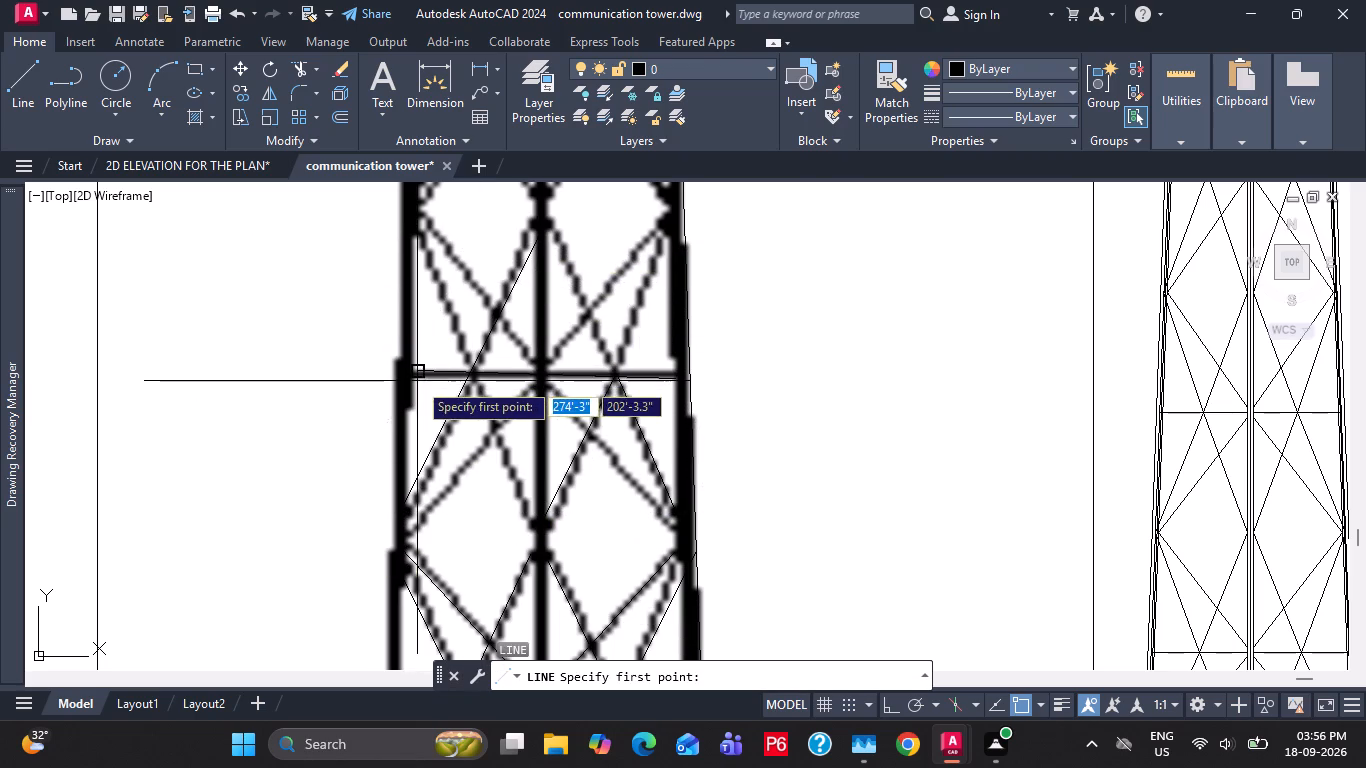
pyautogui.click(417, 381)
pyautogui.click(685, 373)
pyautogui.press('Escape')
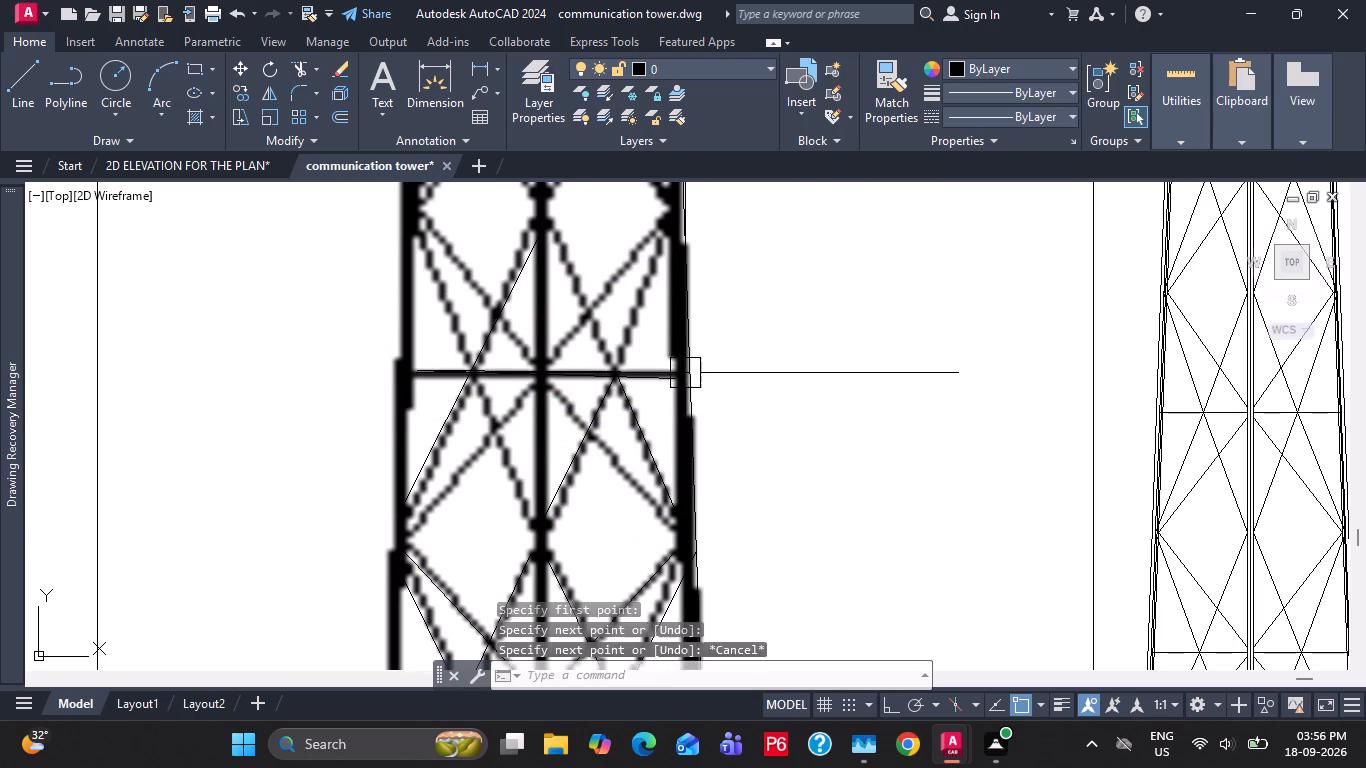
pyautogui.press('Escape')
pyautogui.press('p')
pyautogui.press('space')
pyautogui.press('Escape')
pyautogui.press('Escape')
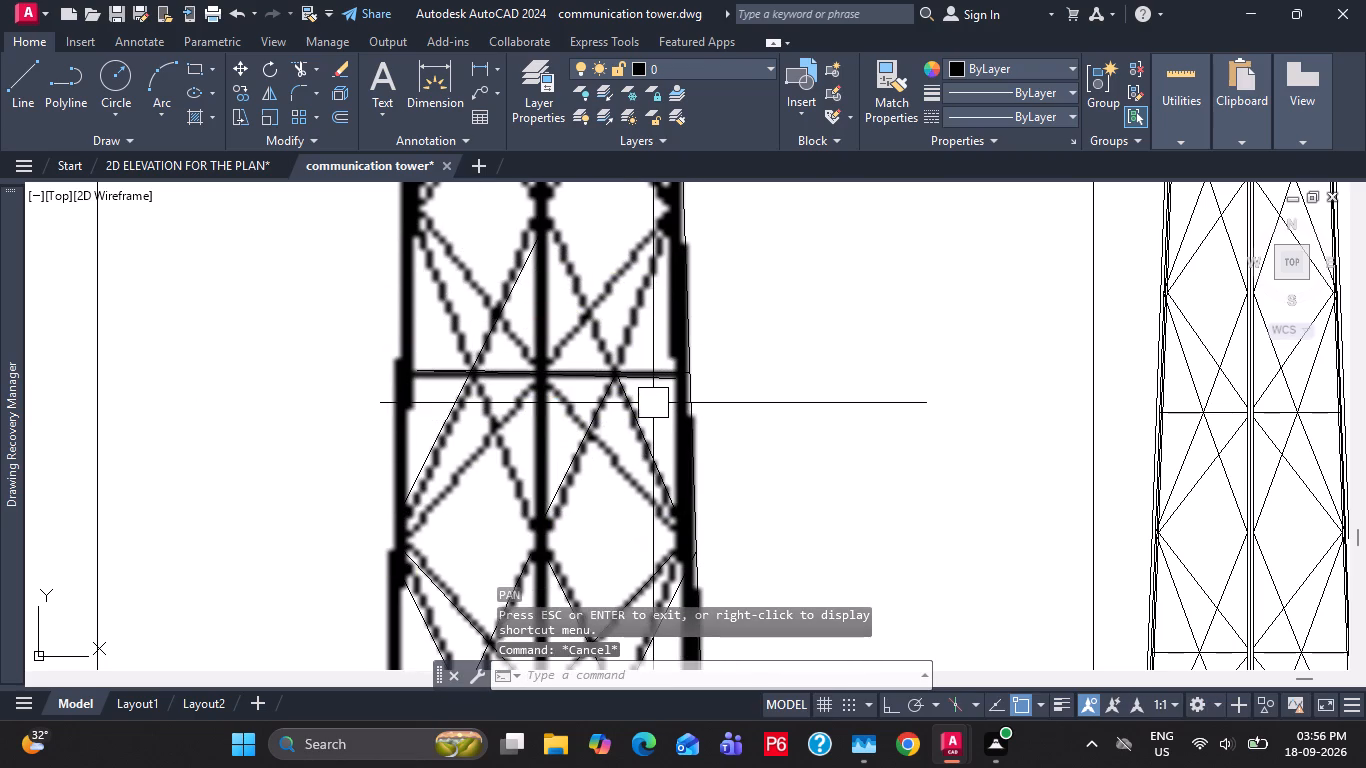
# Trace the second panel's diagonal from the right leg's lower joint up to the centre member just below the horizontal, about 14.5 ft at 129°.
pyautogui.press('l')
pyautogui.press('space')
pyautogui.click(675, 533)
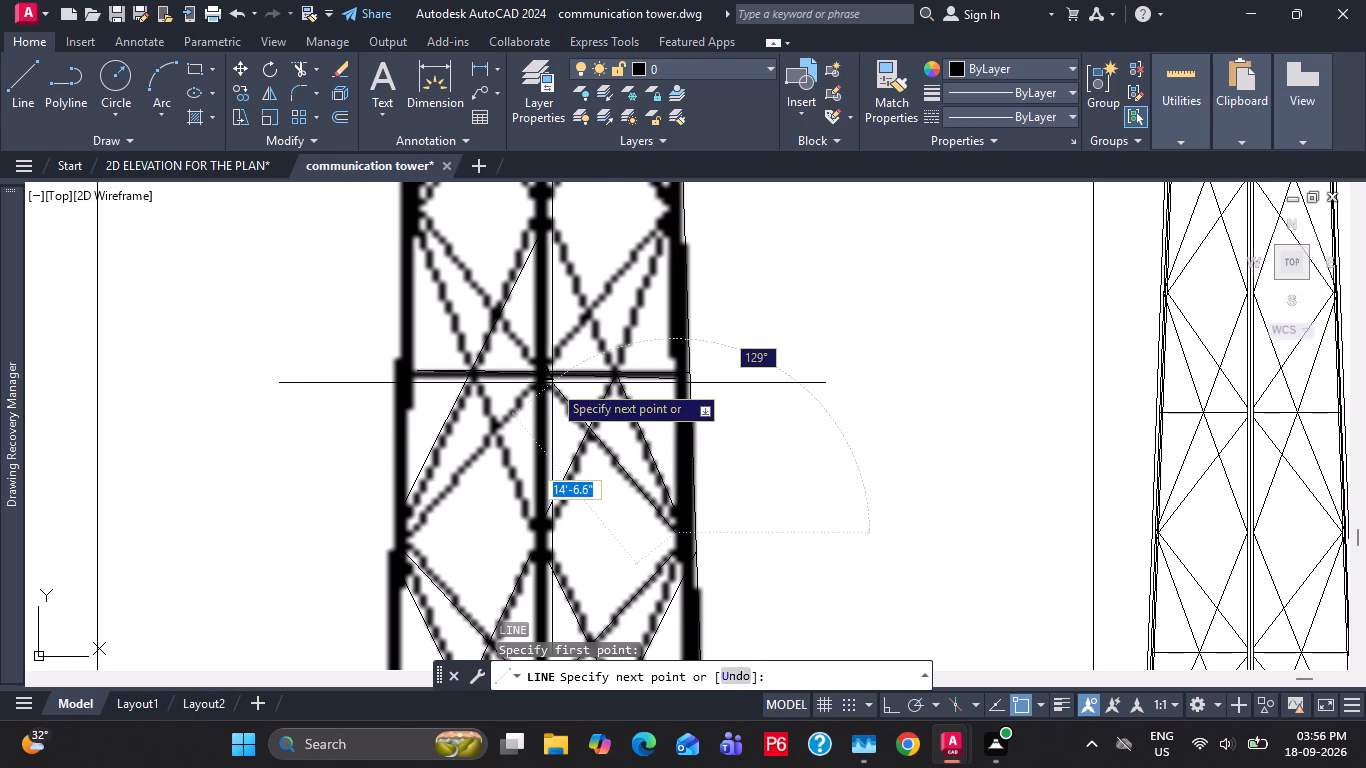
pyautogui.click(551, 388)
pyautogui.press('Escape')
pyautogui.press('Escape')
# Trace the second panel's diagonal from the left leg's lower joint up to the centre member at the horizontal, about 17 ft at 50°.
pyautogui.press('l')
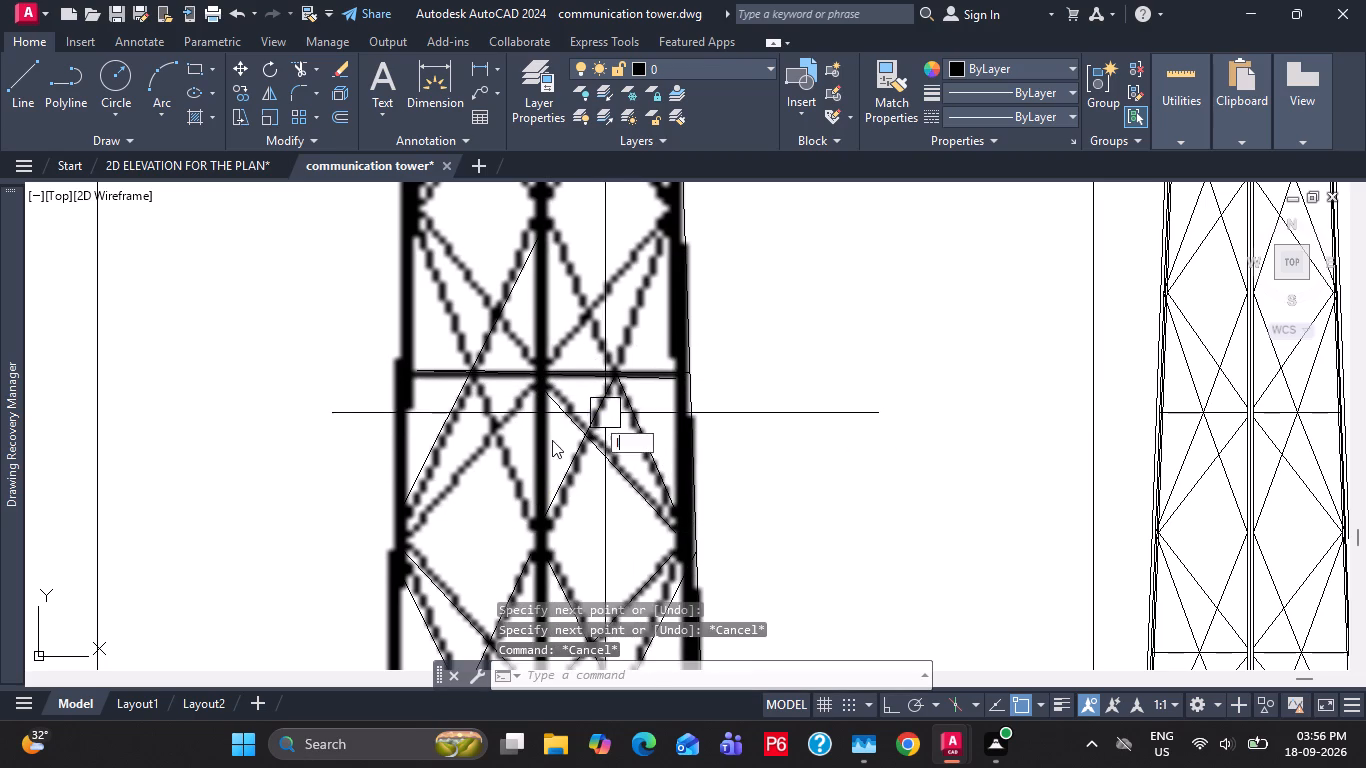
pyautogui.press('space')
pyautogui.click(407, 538)
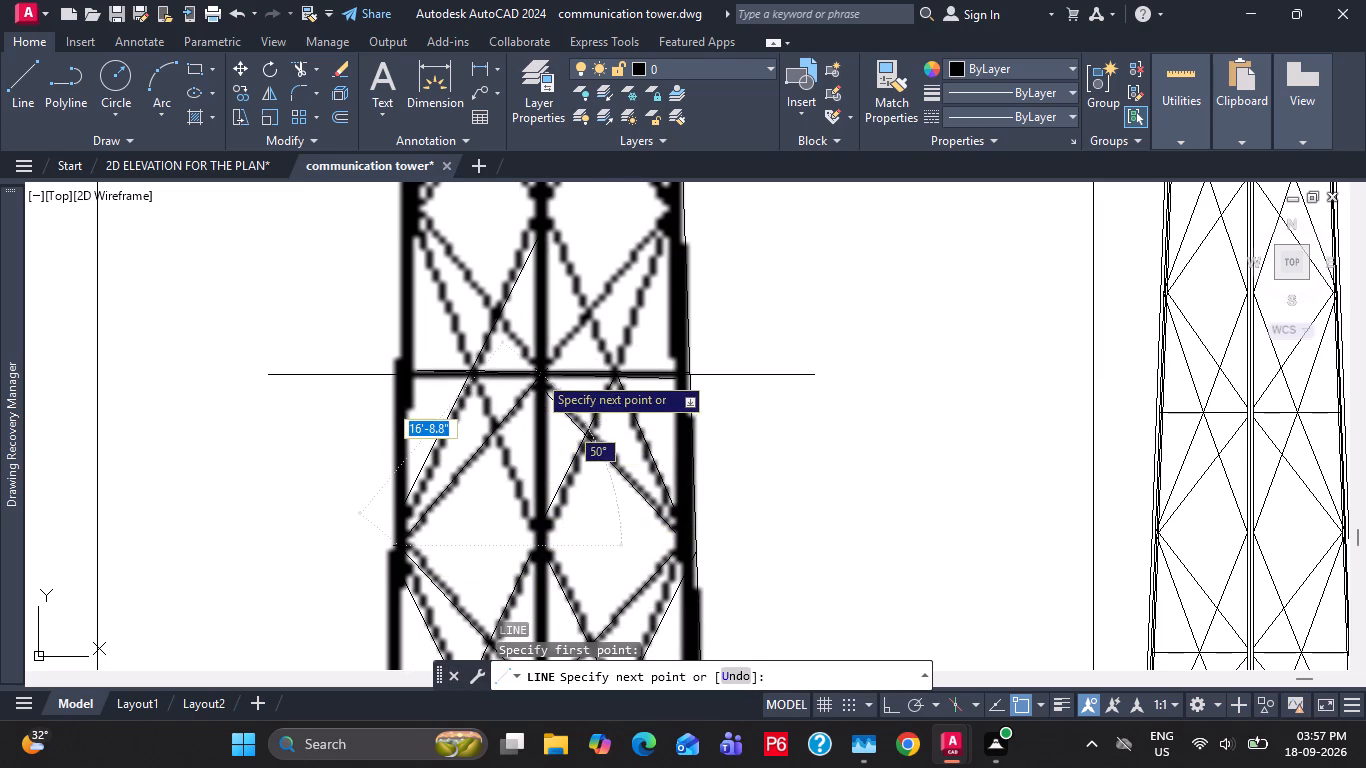
pyautogui.click(537, 374)
pyautogui.press('Escape')
pyautogui.press('Escape')
# Trace the second panel's steep brace from the centre member's lower joint up to the left leg's upper joint, about 25 ft at 111°.
pyautogui.write('l')
pyautogui.press('space')
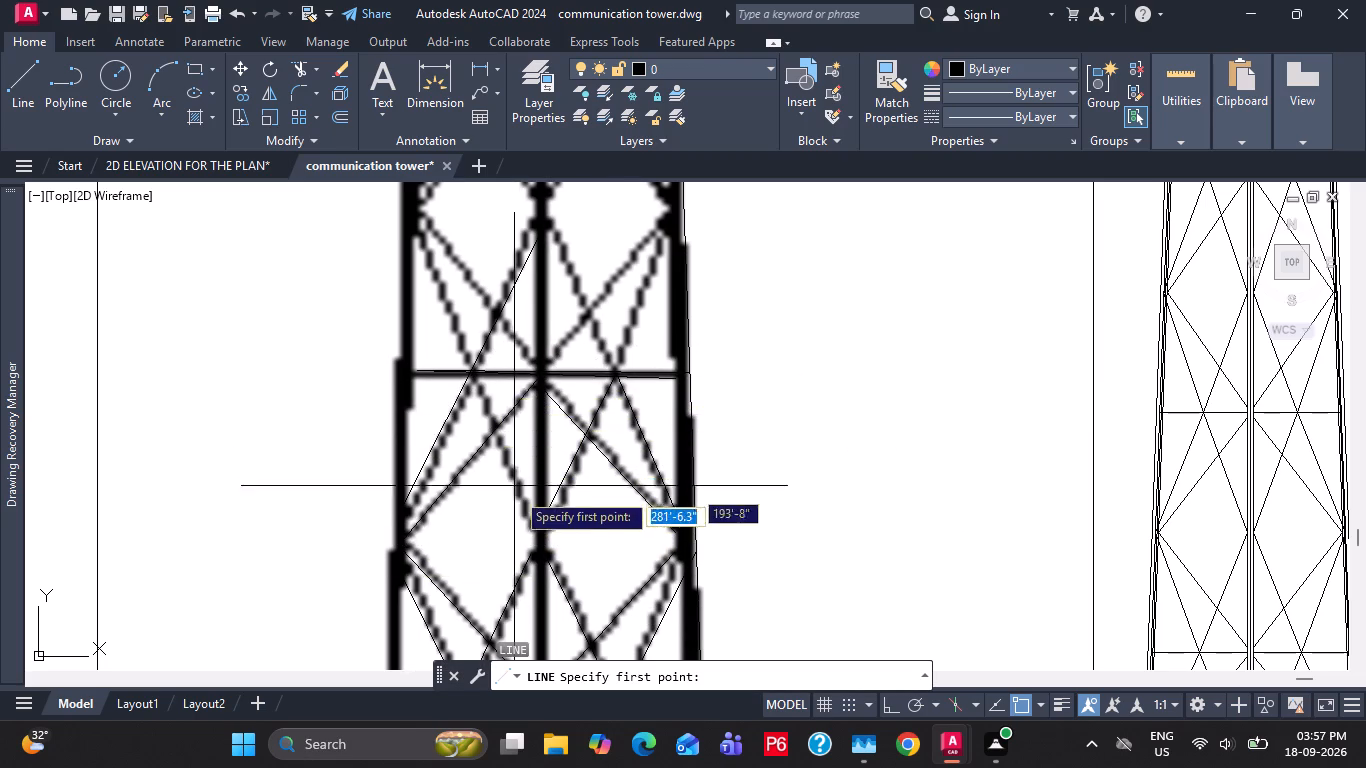
pyautogui.click(540, 547)
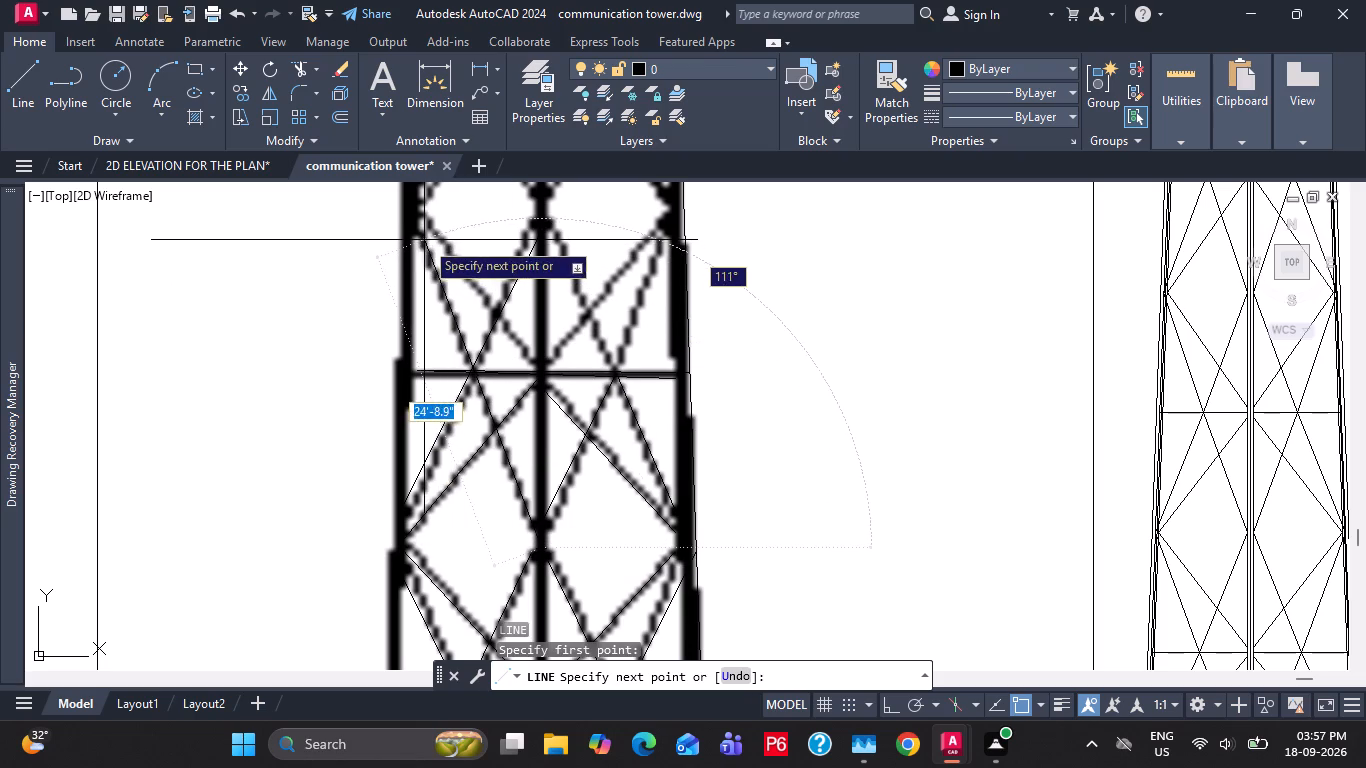
pyautogui.click(424, 240)
pyautogui.press('Escape')
# Draw small circles of about 10 in radius over the two centre-member joints between the lowest and second panels.
pyautogui.moveTo(591, 483); pyautogui.dragTo(591, 451, button='middle')
pyautogui.scroll(1, 565, 488)
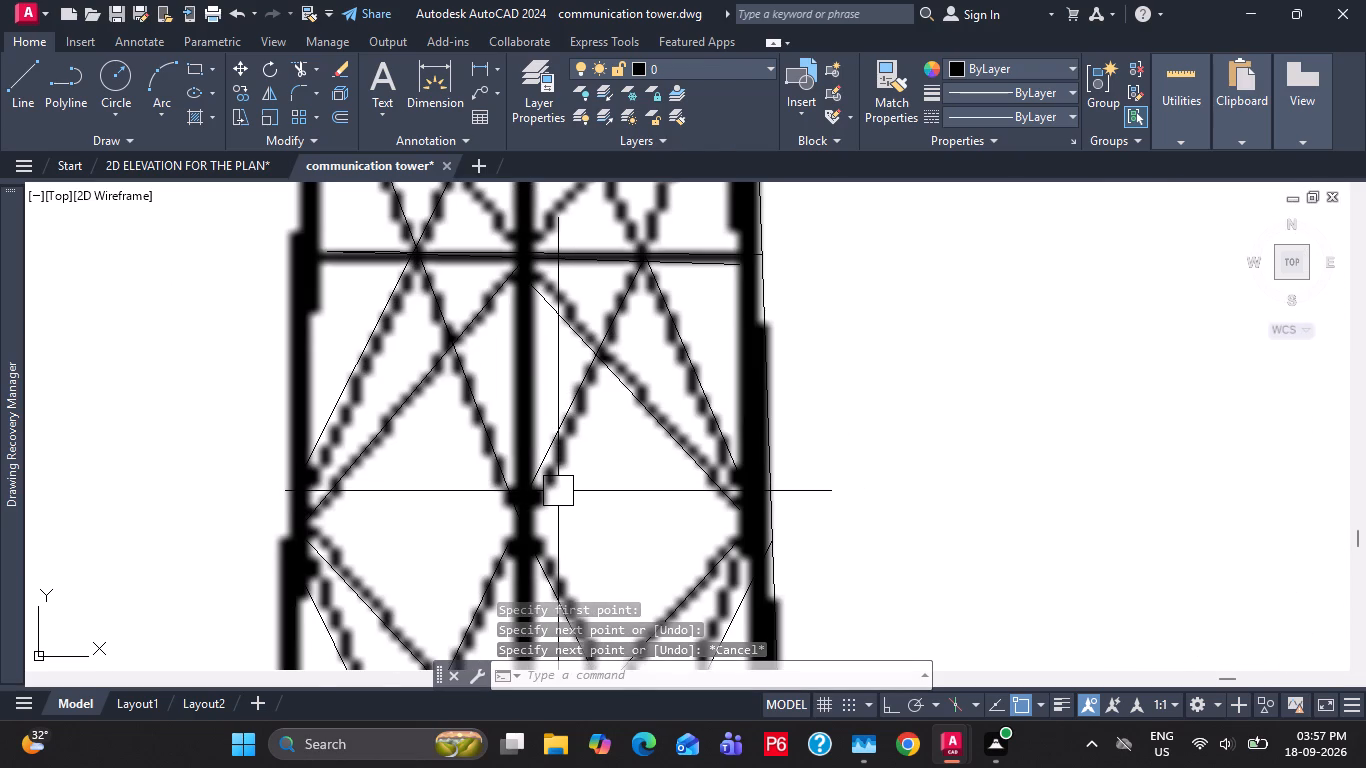
pyautogui.press('c')
pyautogui.press('space')
pyautogui.click(519, 500)
pyautogui.click(530, 514)
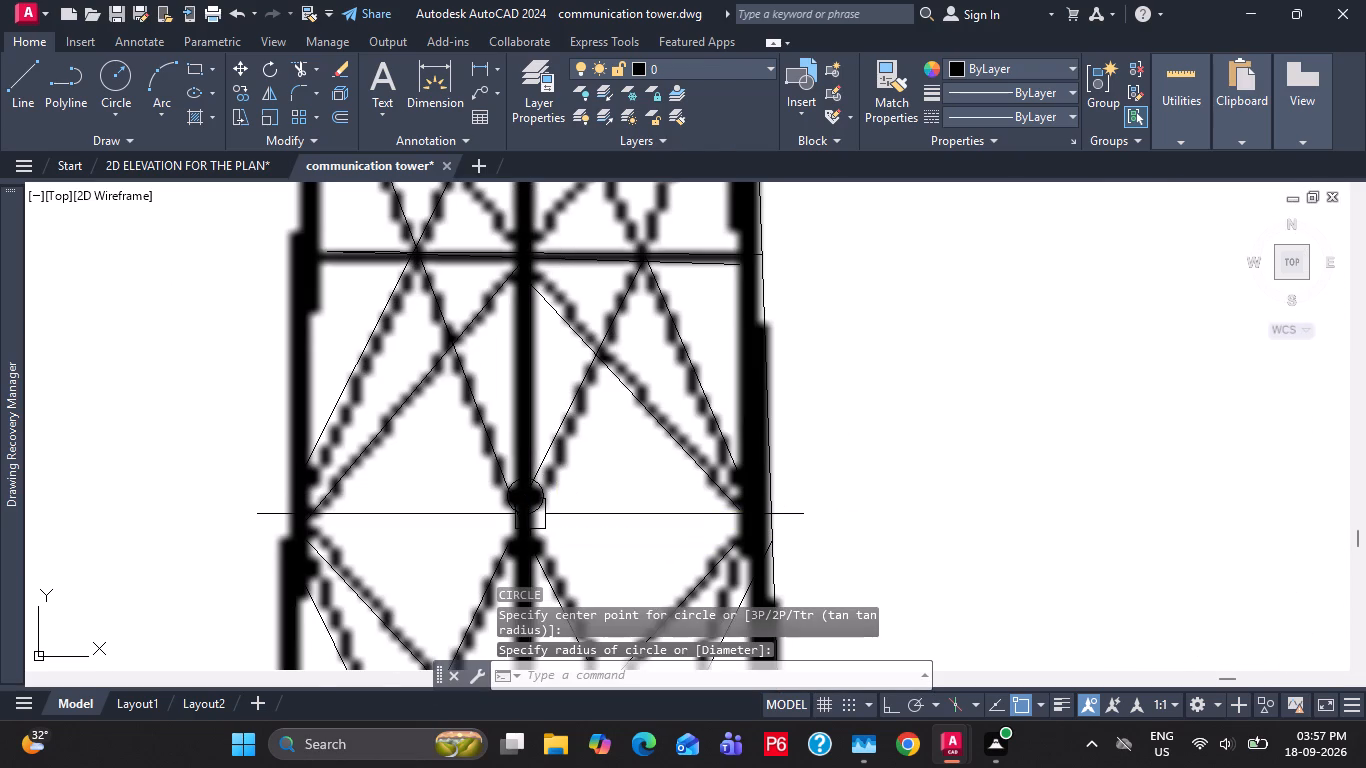
pyautogui.press('x')
pyautogui.press('Escape')
pyautogui.press('space')
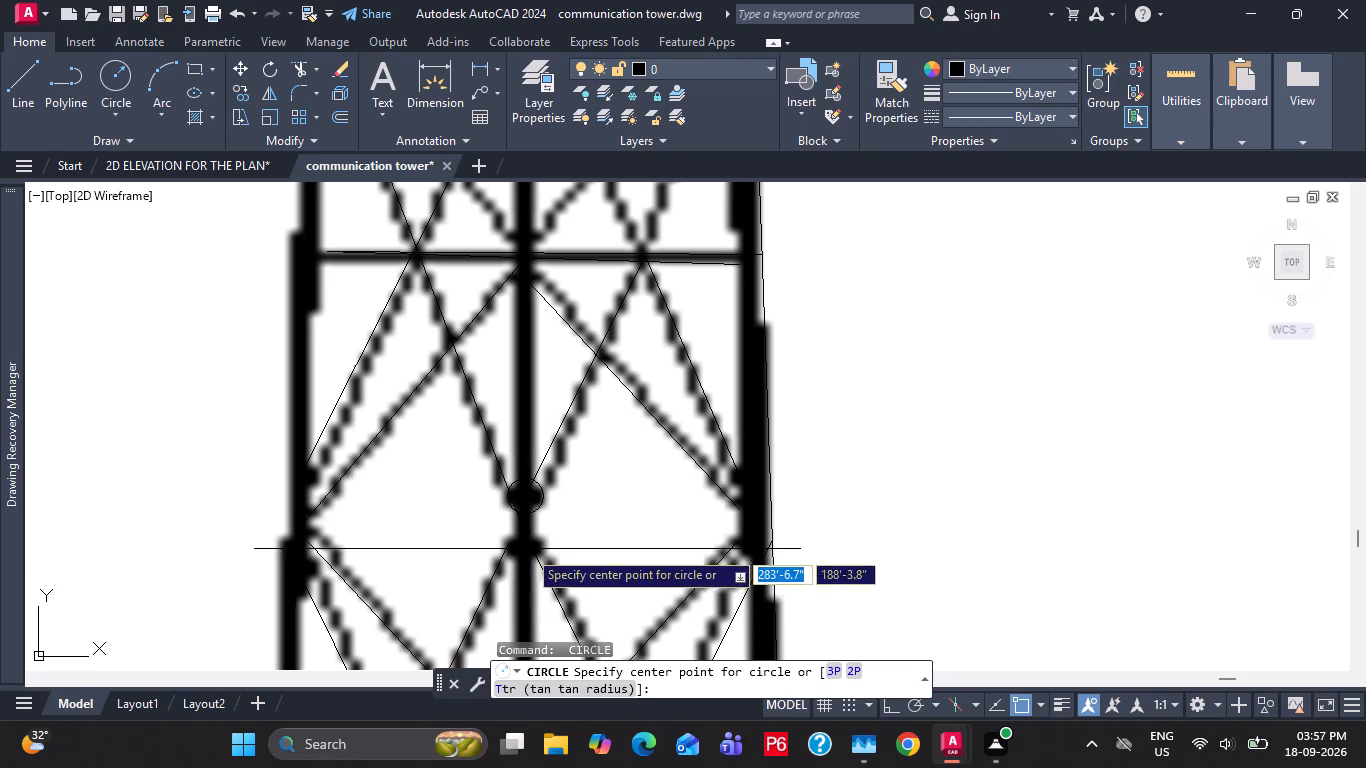
pyautogui.click(525, 554)
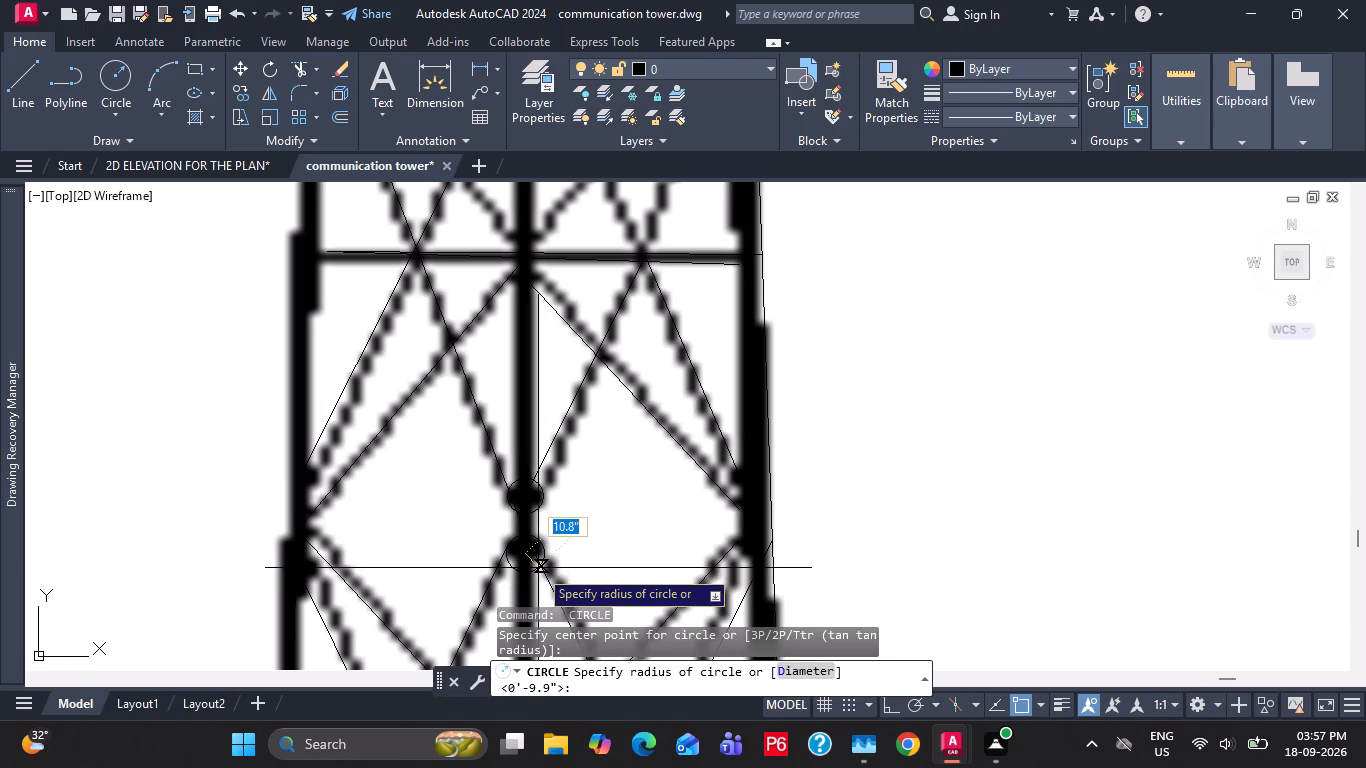
pyautogui.click(535, 567)
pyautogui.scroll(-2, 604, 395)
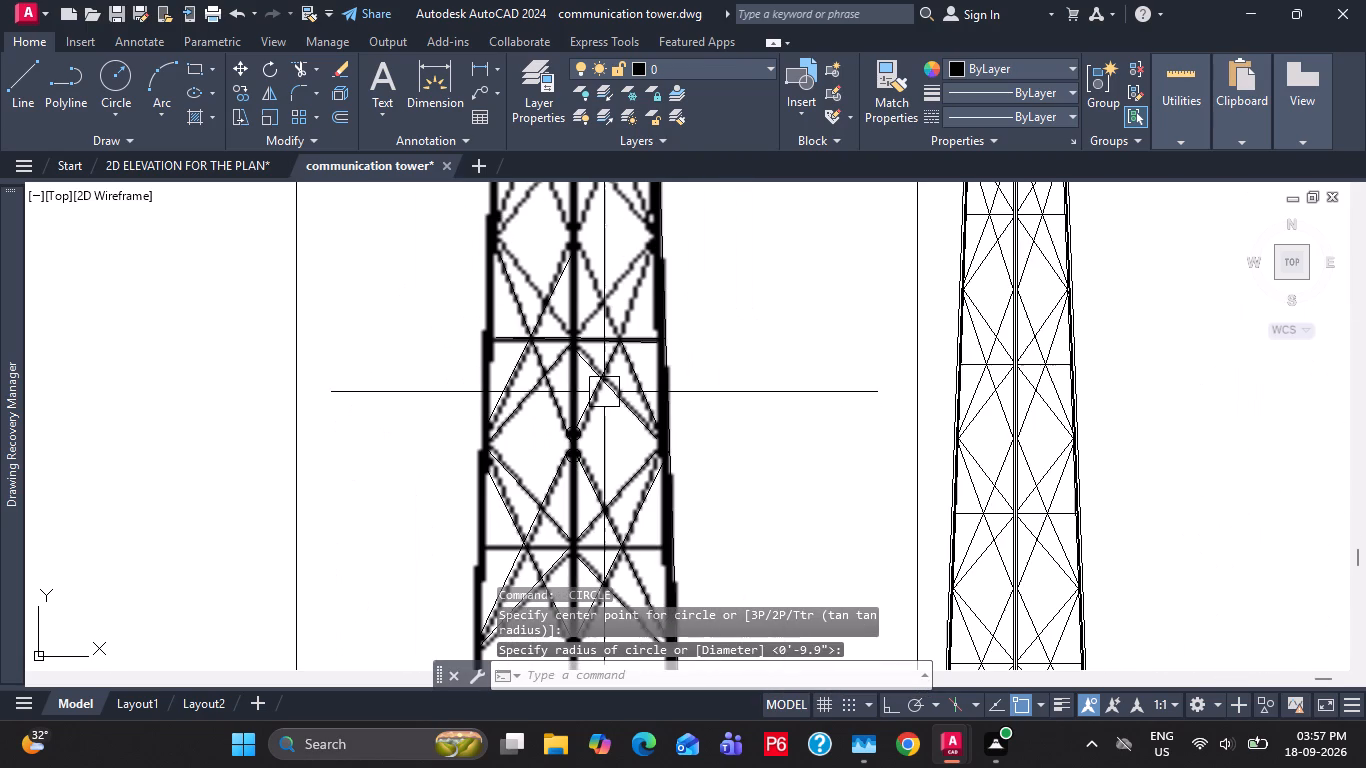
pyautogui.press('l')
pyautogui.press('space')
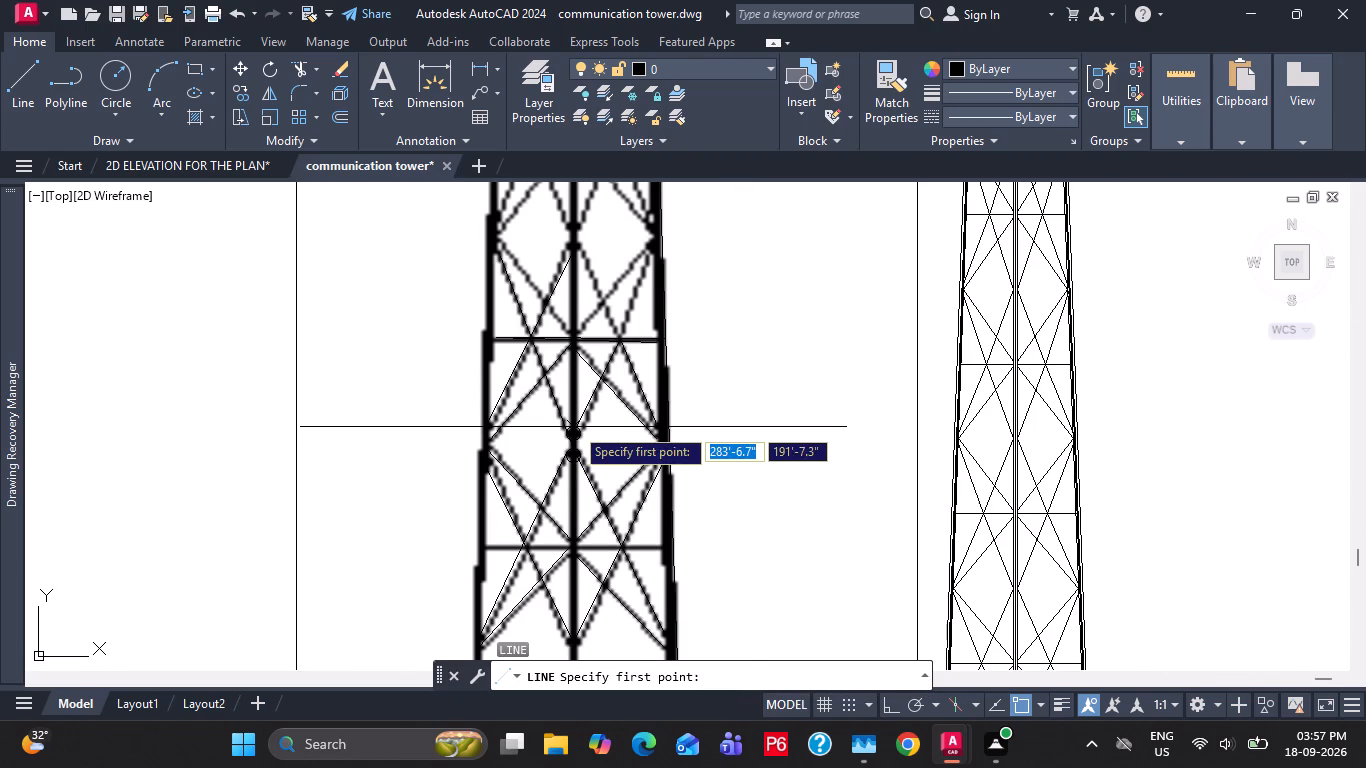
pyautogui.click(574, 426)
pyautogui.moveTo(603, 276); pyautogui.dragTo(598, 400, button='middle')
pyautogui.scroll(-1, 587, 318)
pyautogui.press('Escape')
# Examine the traced bracing of the two lower panels against the reference image.
pyautogui.moveTo(592, 318); pyautogui.dragTo(610, 286, button='middle')
pyautogui.scroll(2, 586, 393)
pyautogui.scroll(-1, 590, 361)
pyautogui.moveTo(615, 305); pyautogui.dragTo(601, 474, button='middle')
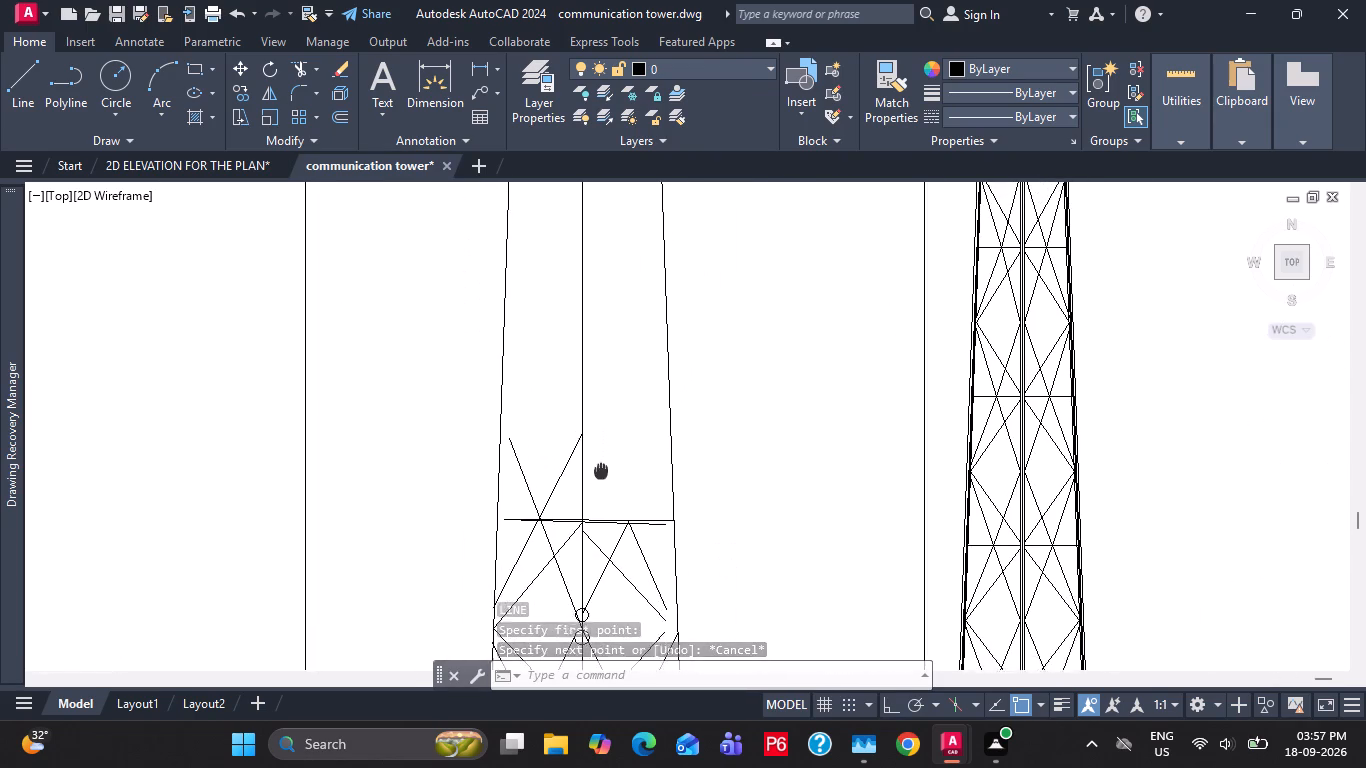
pyautogui.moveTo(601, 474); pyautogui.dragTo(623, 197, button='middle')
pyautogui.press('Escape')
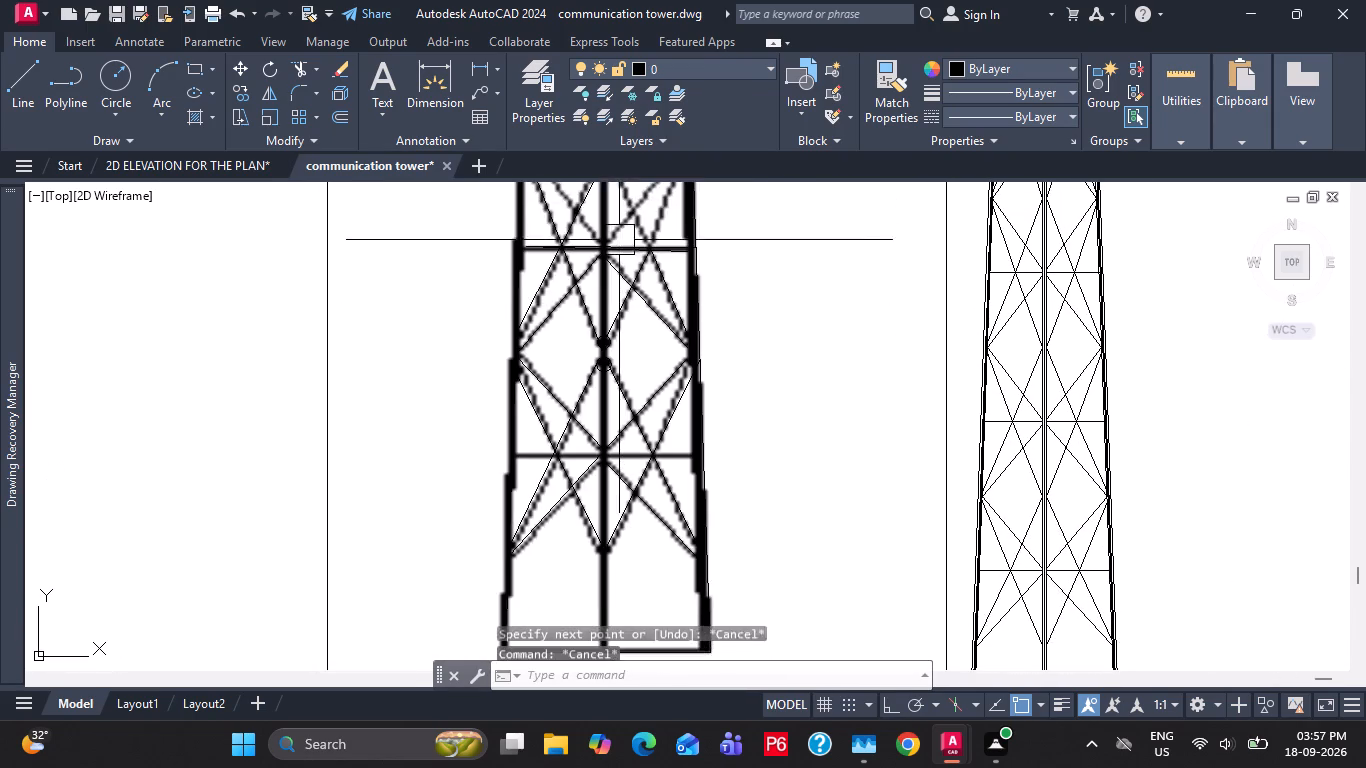
pyautogui.press('Escape')
pyautogui.moveTo(616, 307); pyautogui.dragTo(616, 340, button='middle')
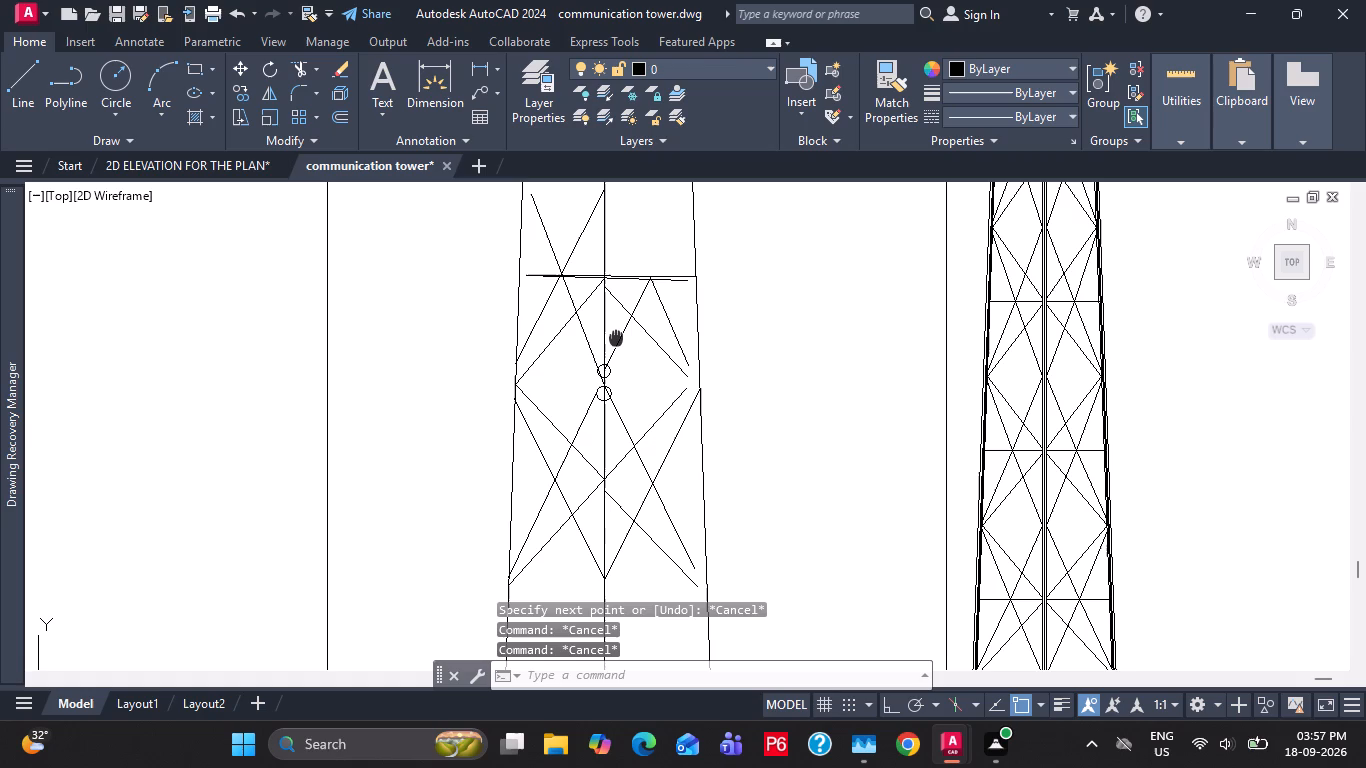
# Trace the second panel's upper-left diagonal from the centre member at the horizontal up to the left leg's upper joint.
pyautogui.moveTo(616, 340); pyautogui.dragTo(614, 340, button='middle')
pyautogui.scroll(1, 588, 478)
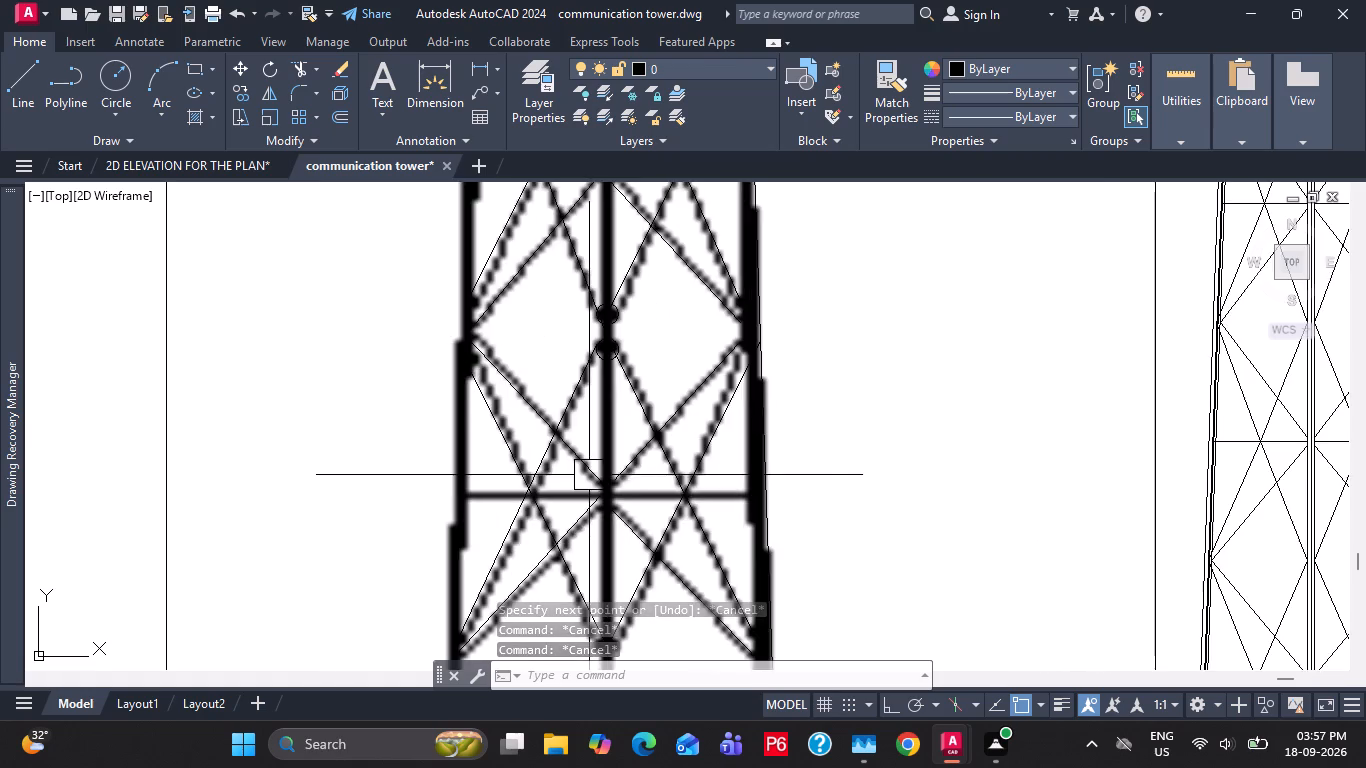
pyautogui.moveTo(590, 471); pyautogui.dragTo(589, 386, button='middle')
pyautogui.moveTo(610, 374); pyautogui.dragTo(614, 560, button='middle')
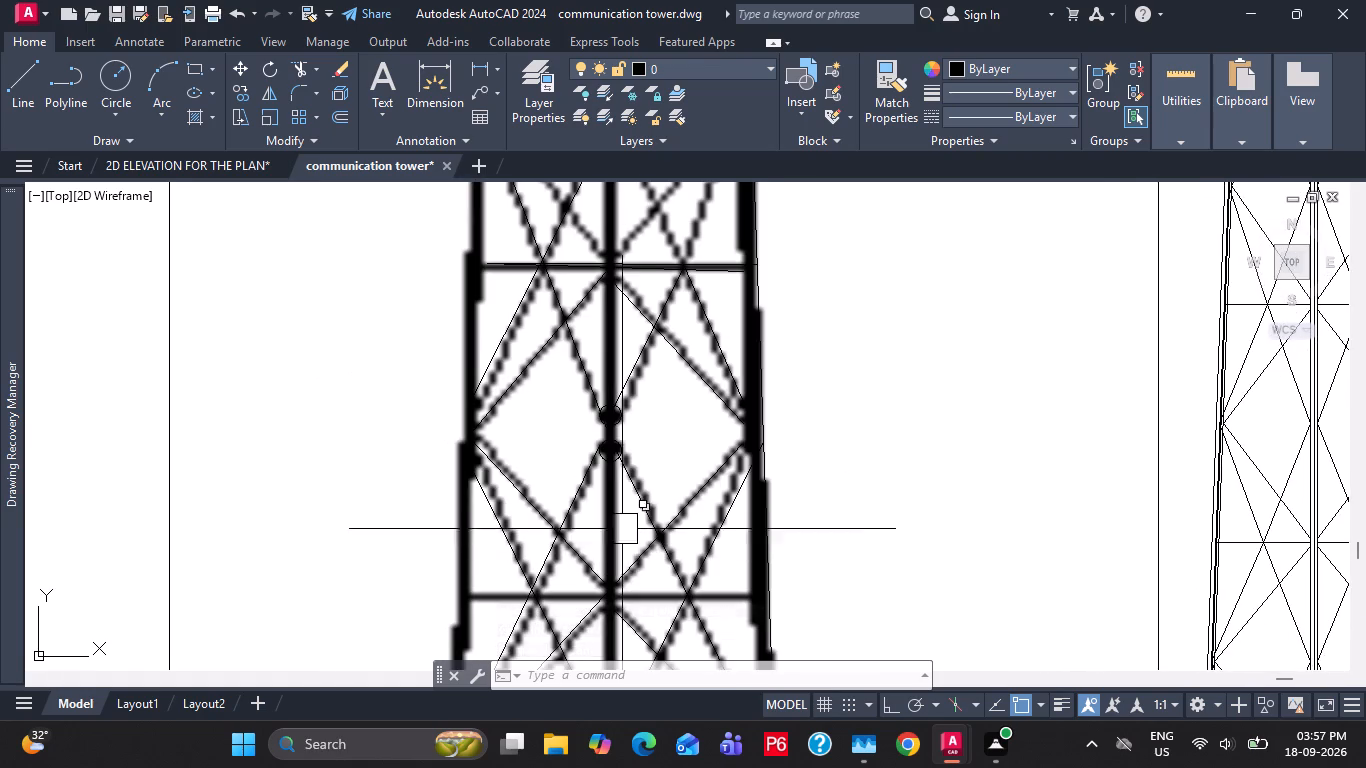
pyautogui.moveTo(638, 453); pyautogui.dragTo(634, 578, button='middle')
pyautogui.moveTo(665, 372); pyautogui.dragTo(659, 499, button='middle')
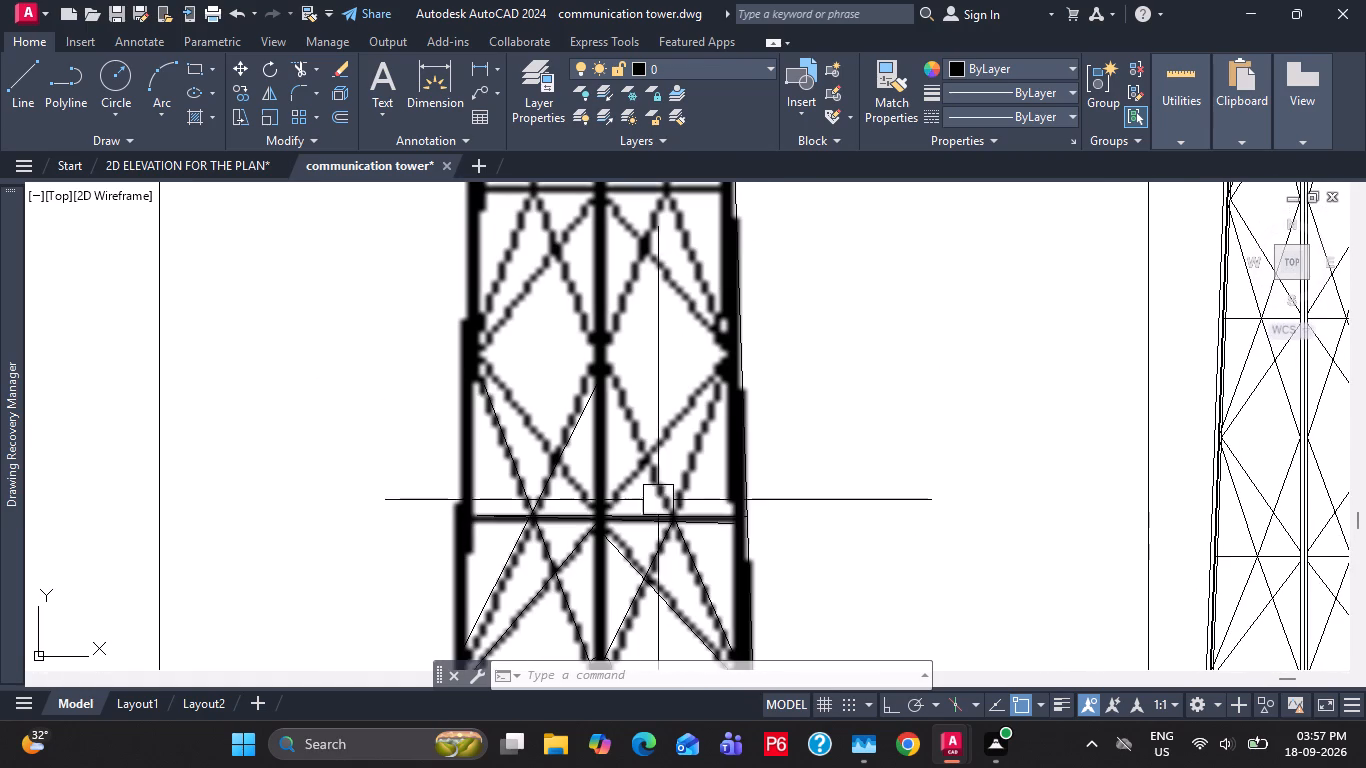
pyautogui.write('l')
pyautogui.press('space')
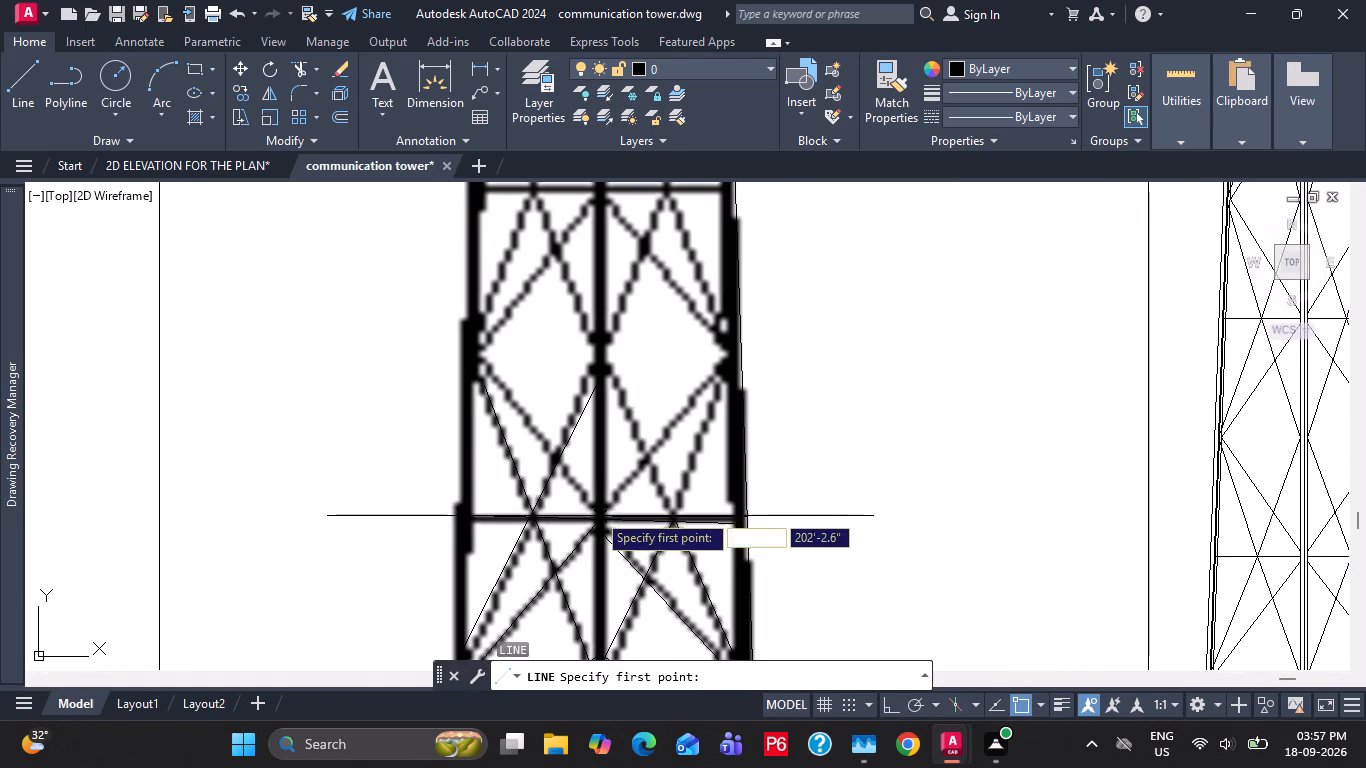
pyautogui.click(596, 512)
pyautogui.click(479, 353)
pyautogui.press('Escape')
pyautogui.press('Escape')
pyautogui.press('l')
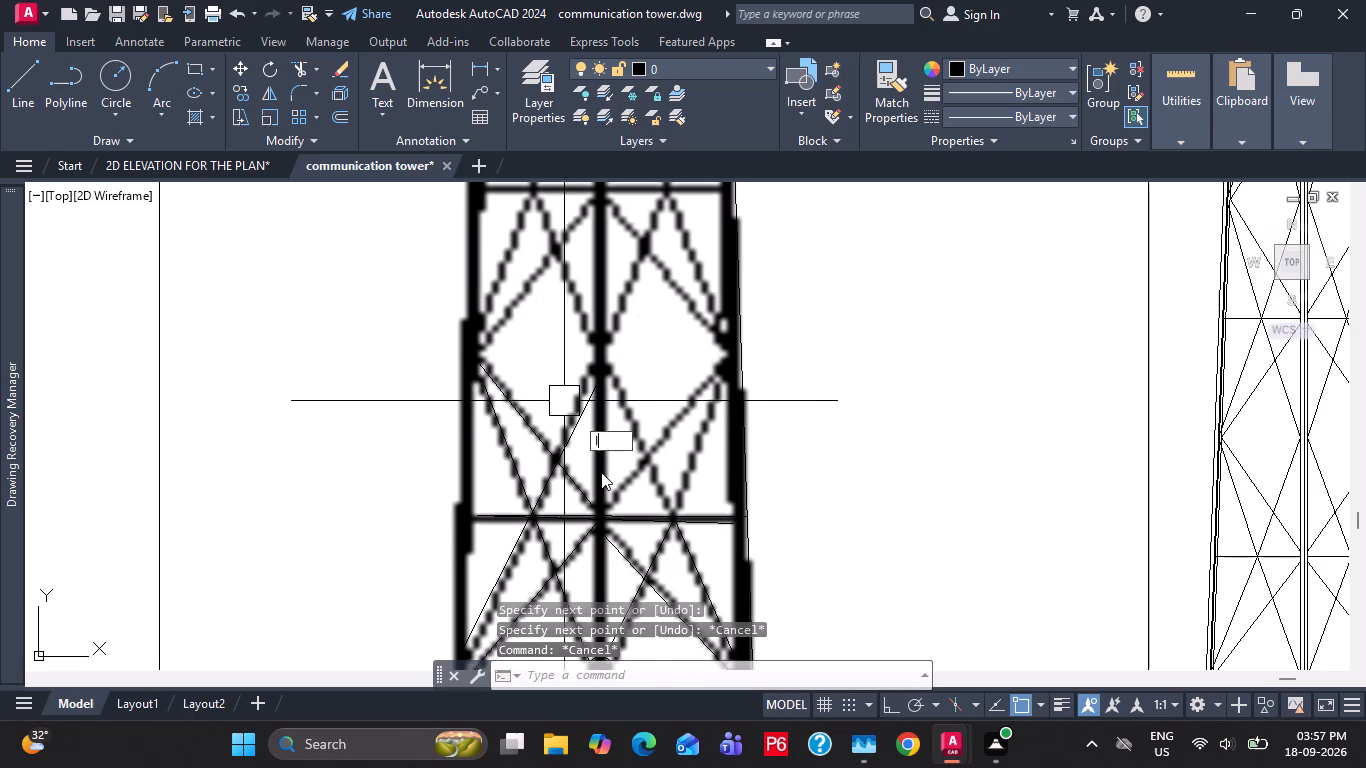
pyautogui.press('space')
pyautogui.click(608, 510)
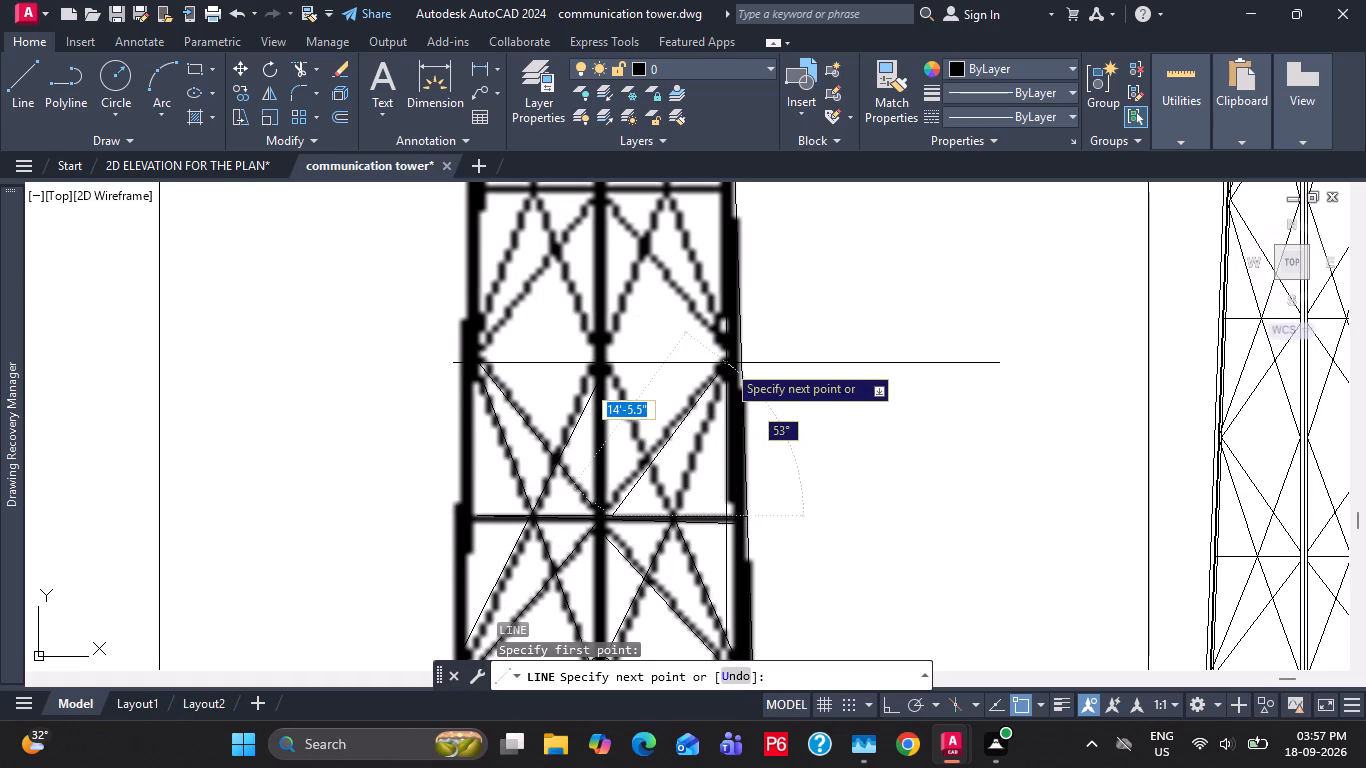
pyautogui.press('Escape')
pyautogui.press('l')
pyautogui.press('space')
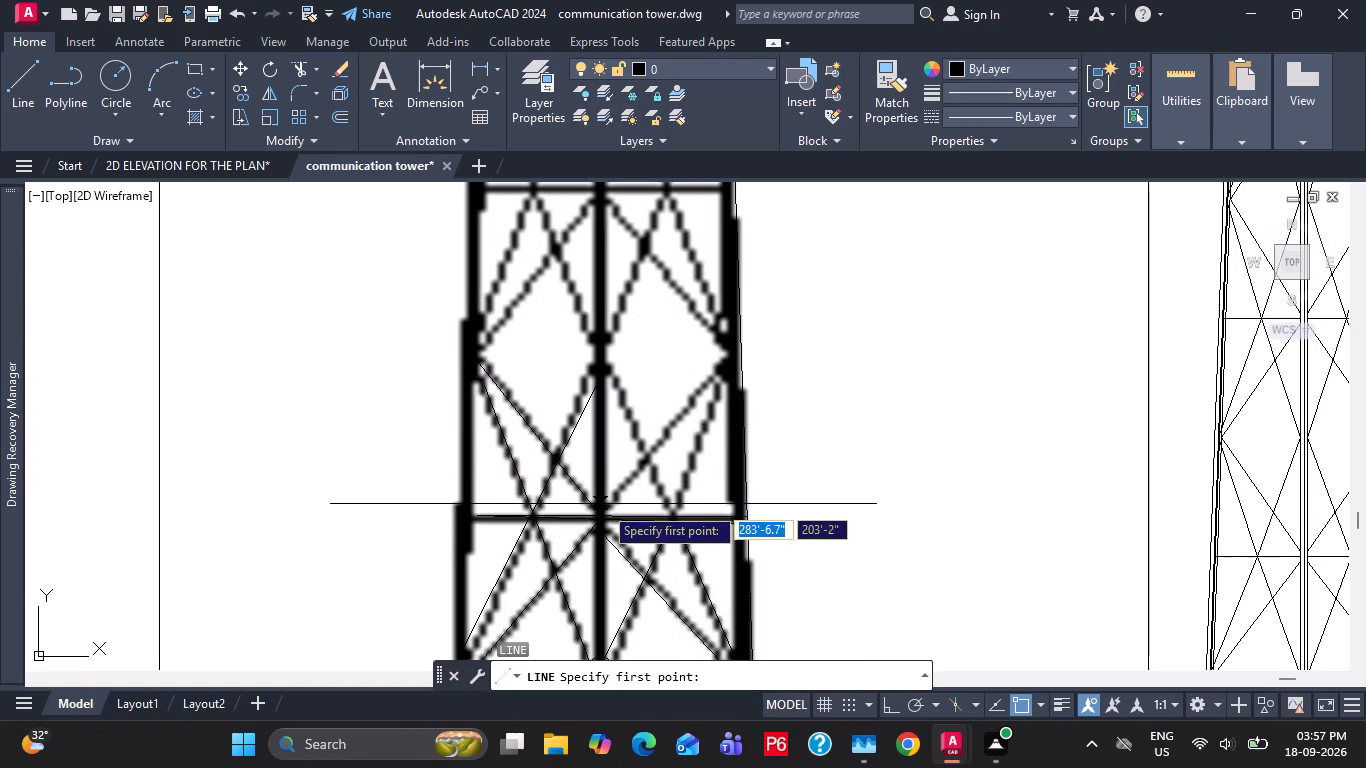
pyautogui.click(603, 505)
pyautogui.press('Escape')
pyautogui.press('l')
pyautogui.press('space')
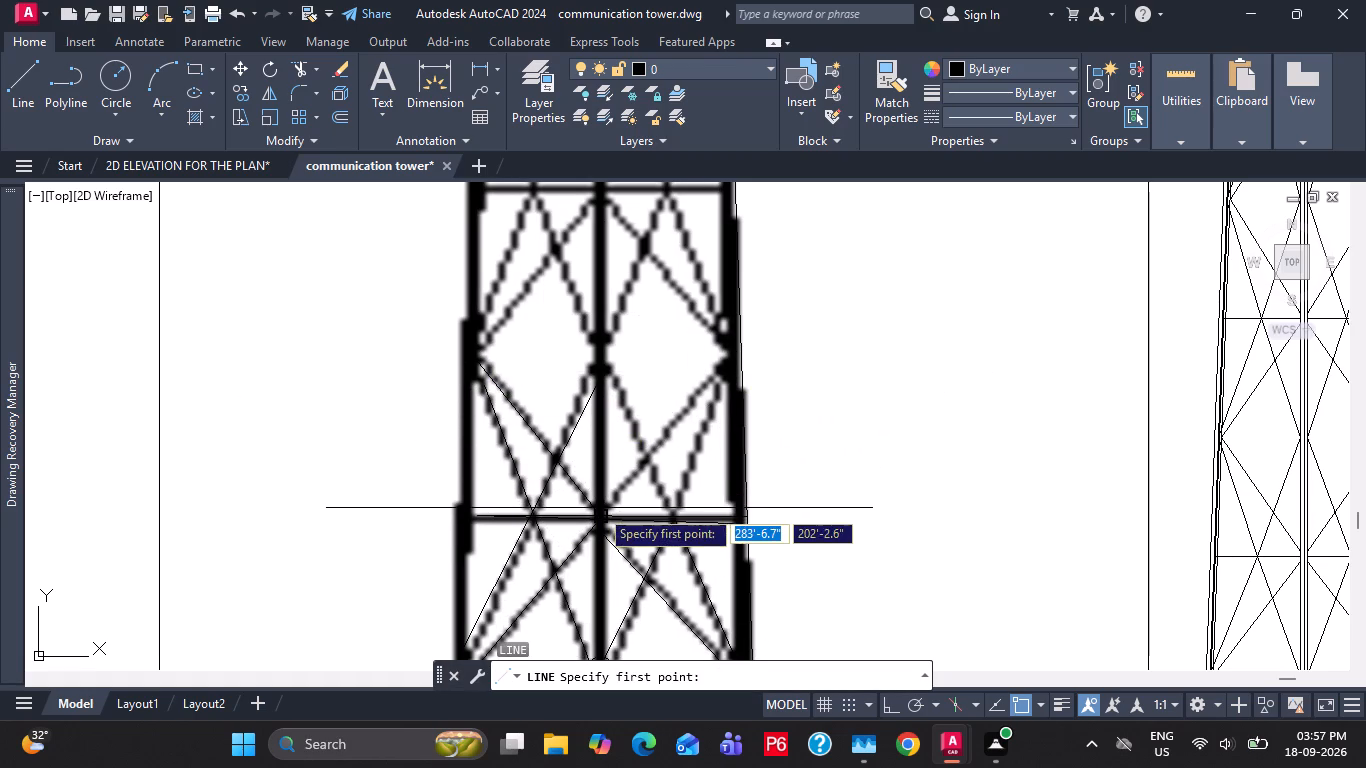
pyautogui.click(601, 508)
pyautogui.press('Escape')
# Trace the second panel's upper-right diagonal from the centre member at the horizontal up to the right leg's upper joint, at about 50°.
pyautogui.press('l')
pyautogui.press('space')
pyautogui.scroll(2, 610, 509)
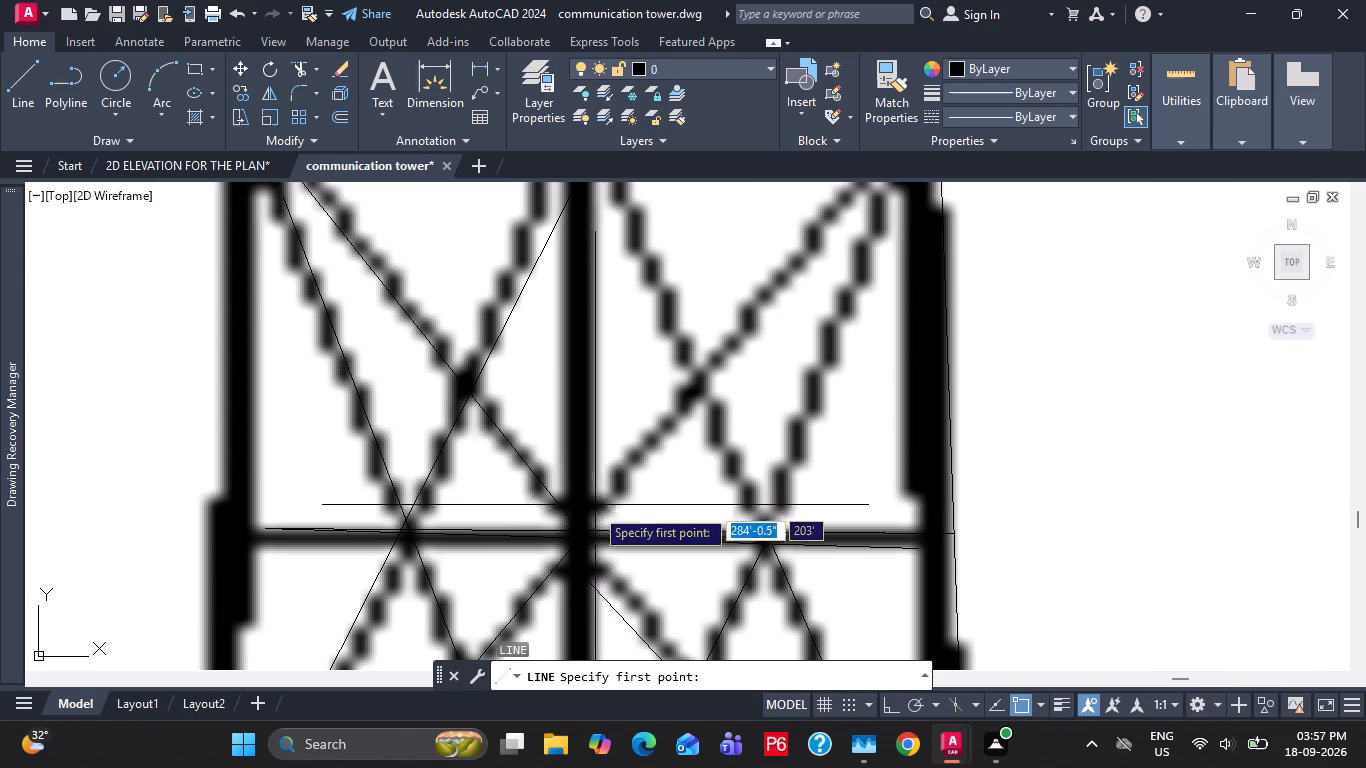
pyautogui.click(593, 509)
pyautogui.moveTo(712, 370); pyautogui.dragTo(688, 409, button='middle')
pyautogui.scroll(-1, 688, 403)
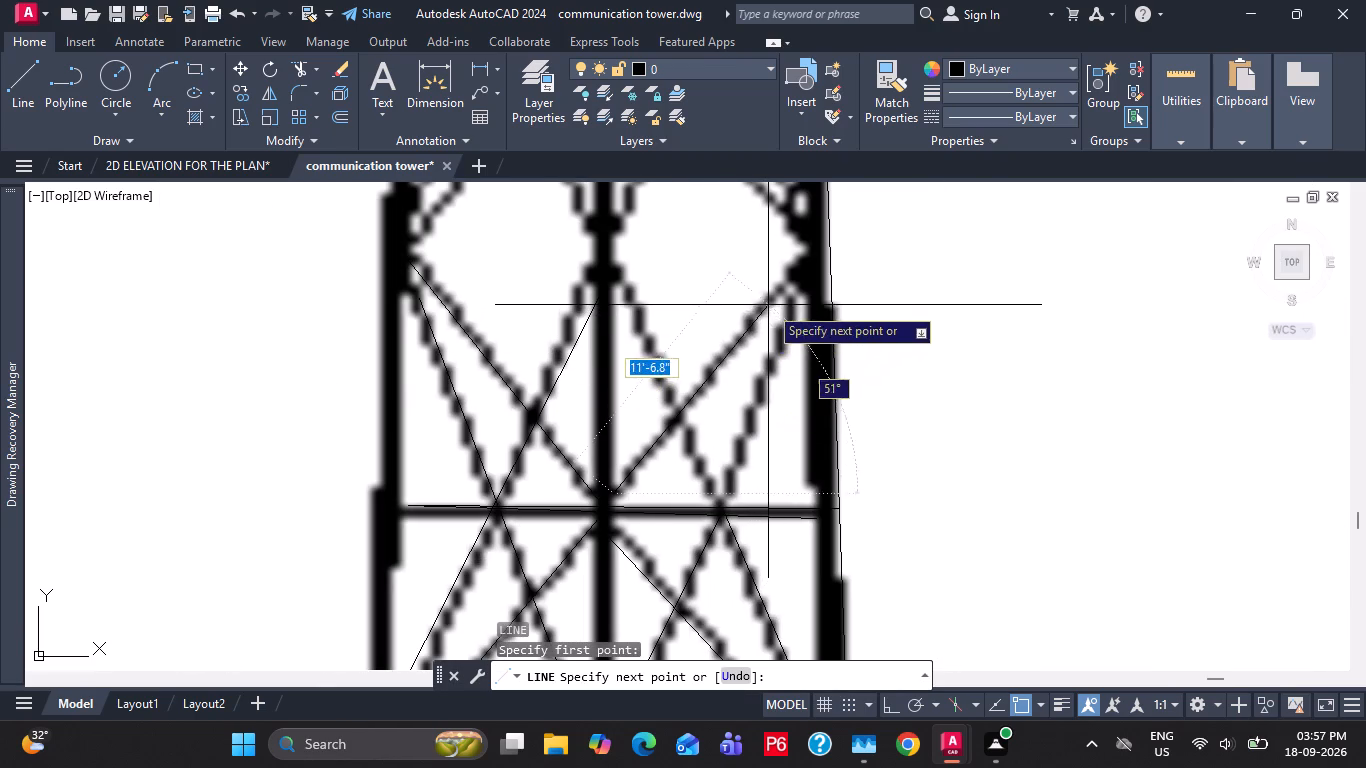
pyautogui.click(793, 275)
pyautogui.press('Escape')
pyautogui.press('Escape')
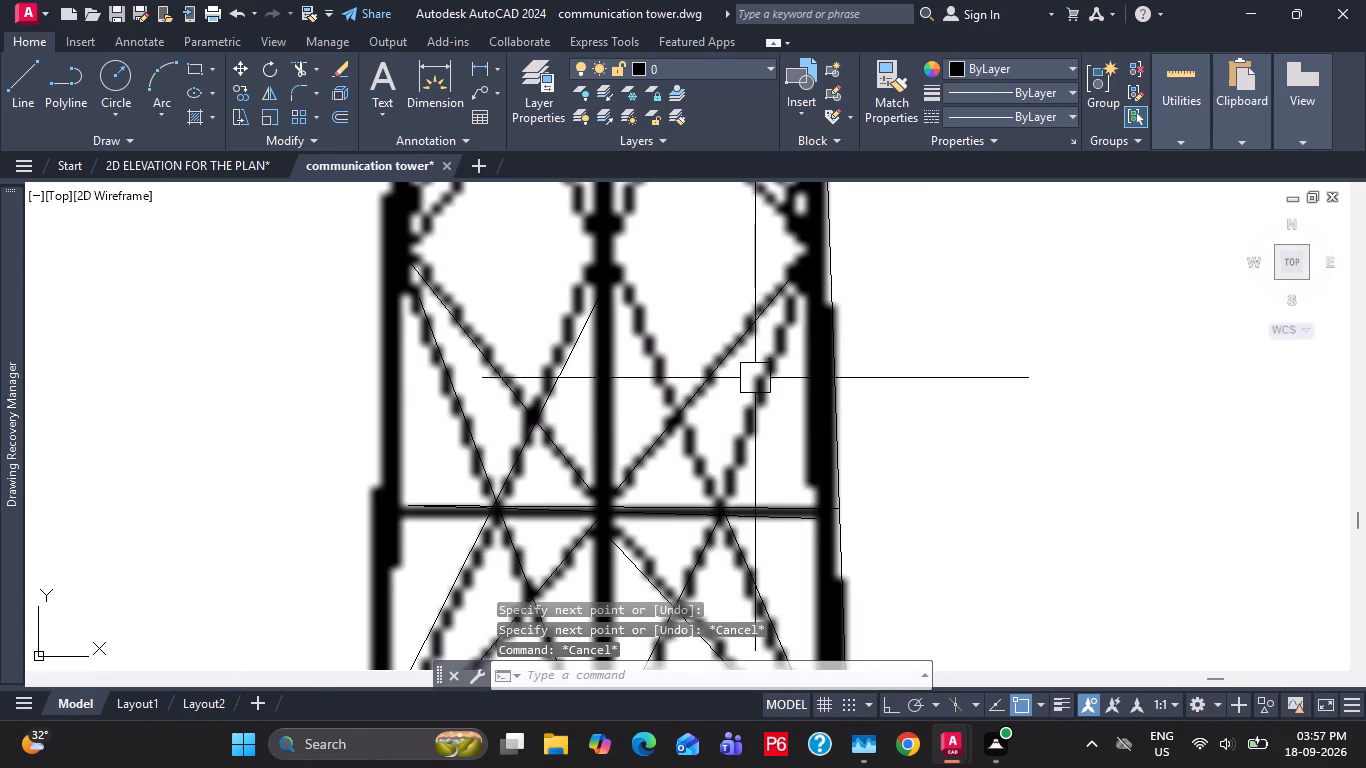
# Trace the second panel's steep brace from the horizontal's right-hand crossing up to the right leg's upper joint, about 12 ft at 70°.
pyautogui.press('l')
pyautogui.press('space')
pyautogui.click(724, 503)
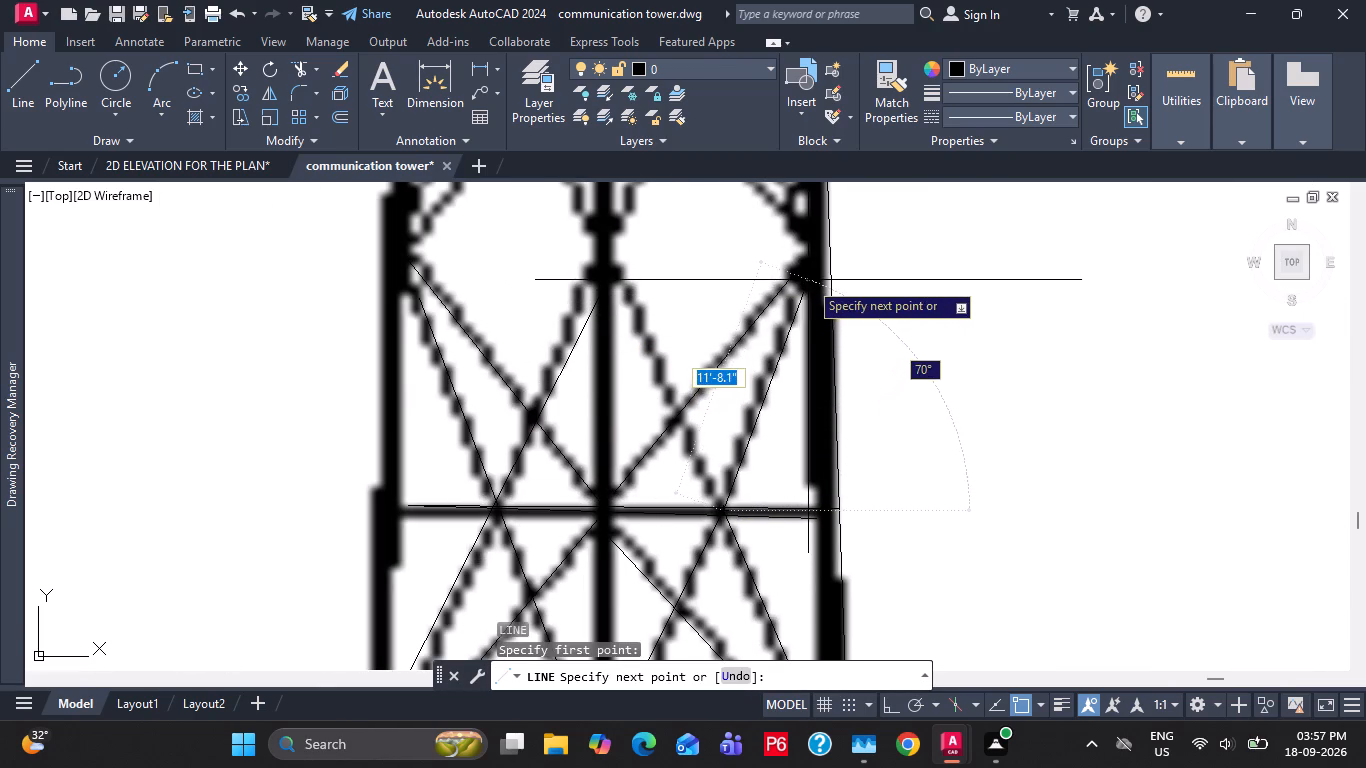
pyautogui.click(807, 274)
pyautogui.press('Escape')
pyautogui.press('Escape')
# Trace the second panel's steep brace from the horizontal's right-hand crossing up to the centre member's upper joint.
pyautogui.press('l')
pyautogui.press('space')
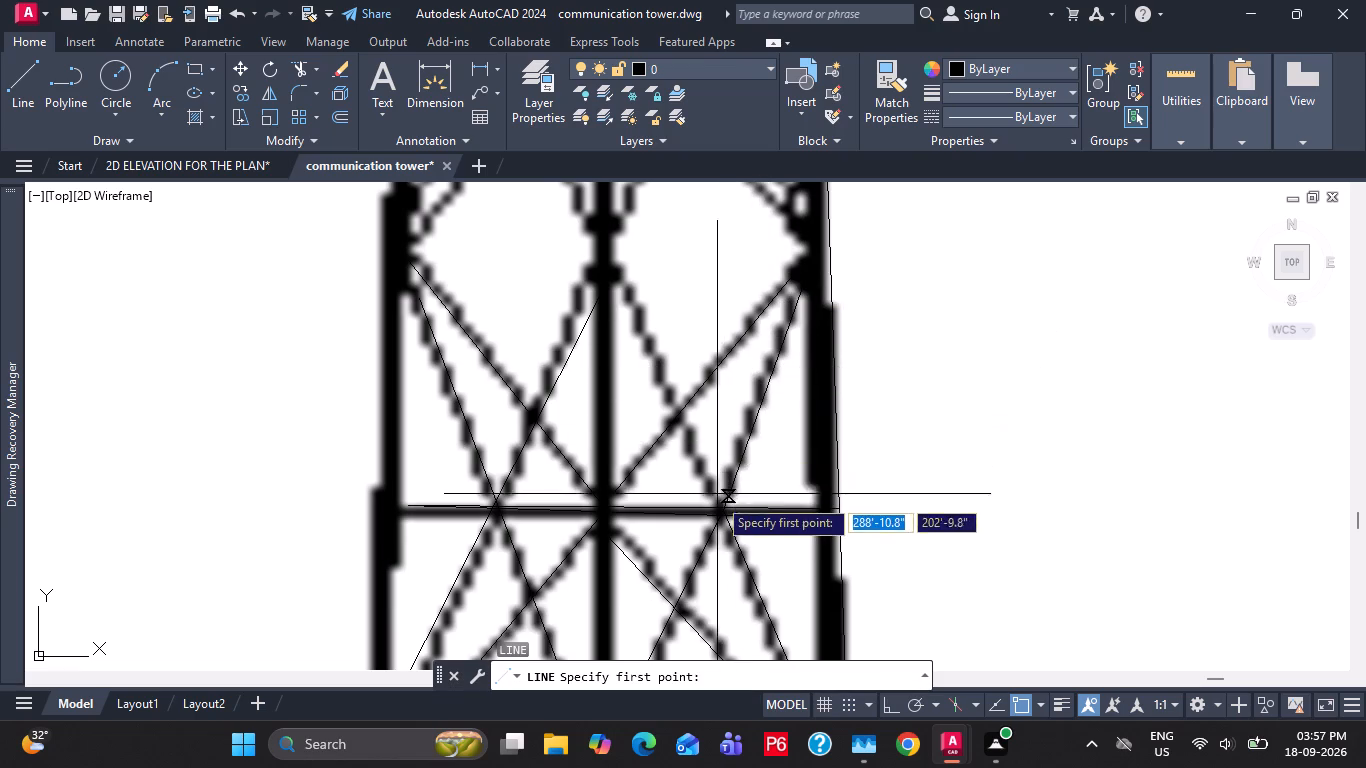
pyautogui.click(719, 504)
pyautogui.click(621, 271)
pyautogui.press('Escape')
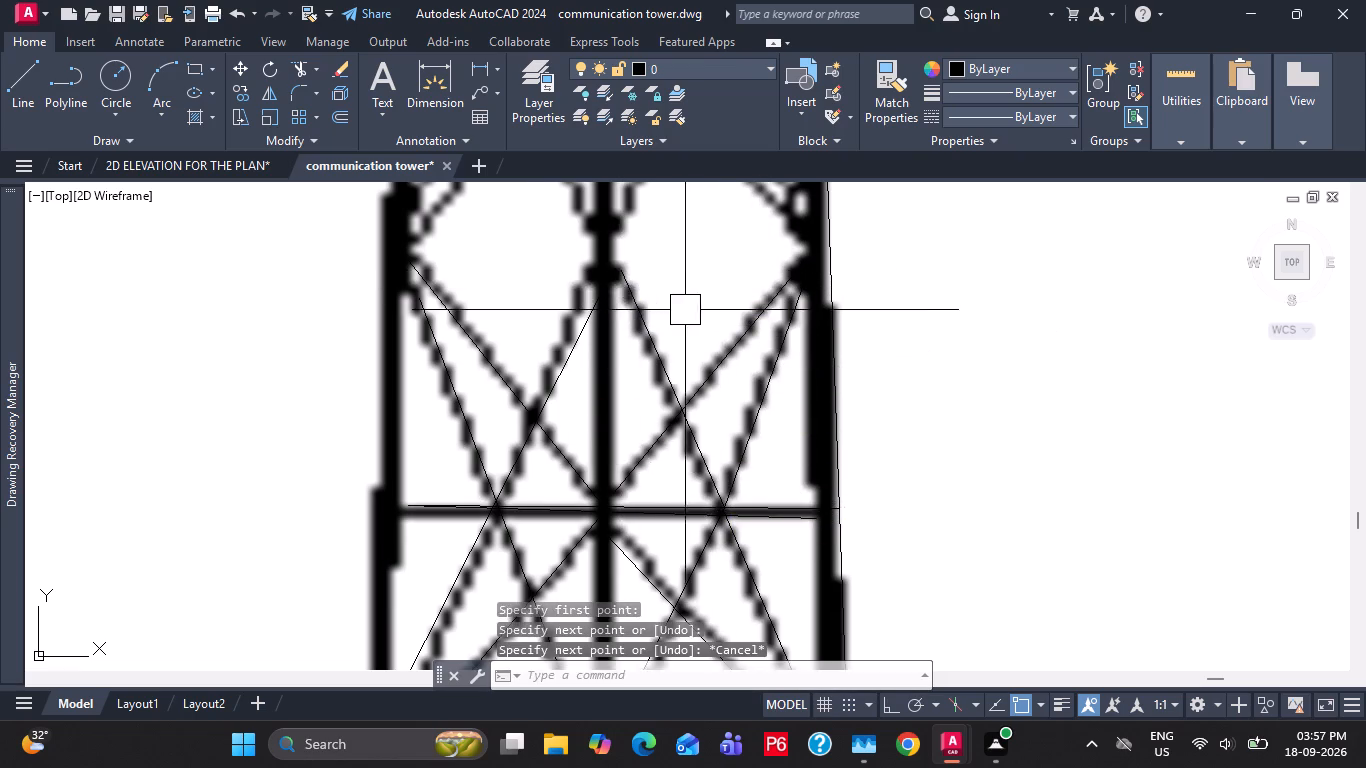
# Trace the third panel's steep brace from the centre member's lower joint up to the right leg's upper joint.
pyautogui.scroll(-1, 699, 301)
pyautogui.moveTo(704, 292); pyautogui.dragTo(685, 397, button='middle')
pyautogui.press('l')
pyautogui.press('space')
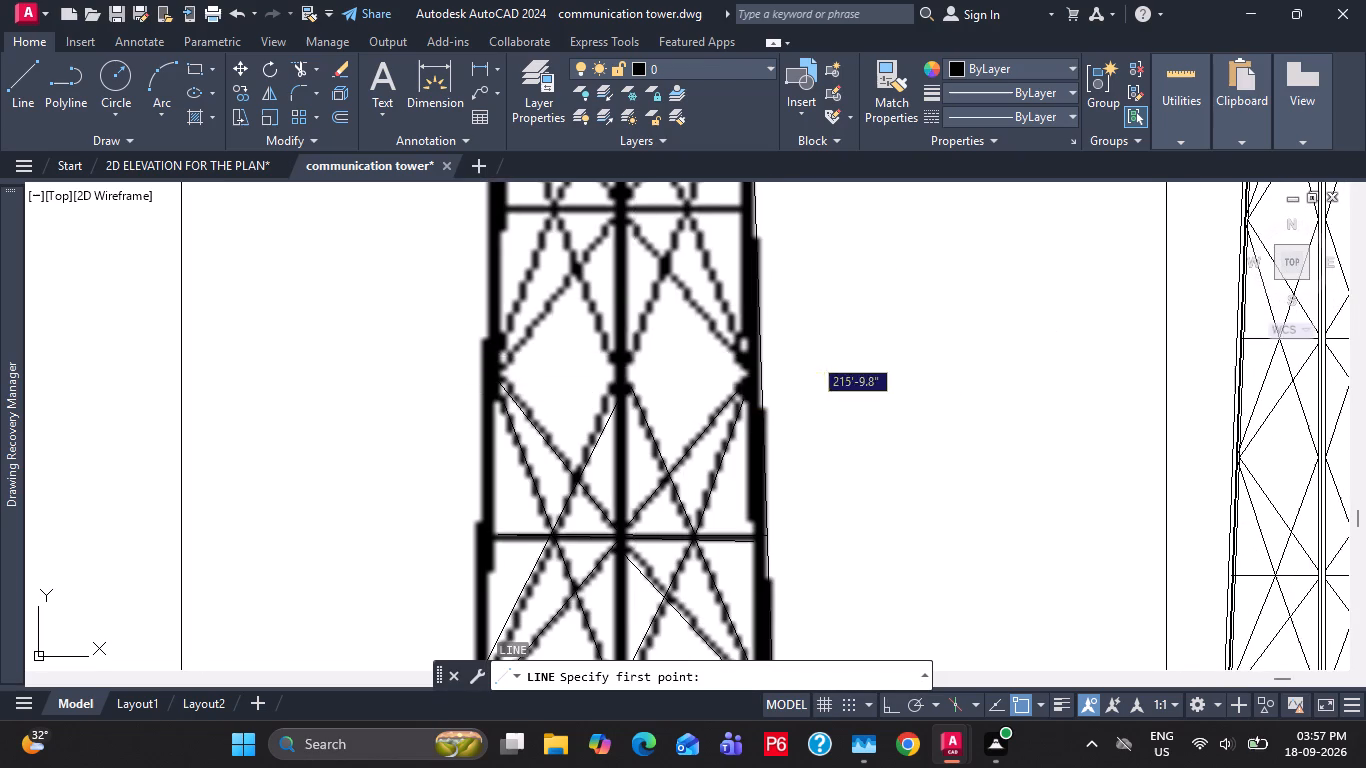
pyautogui.click(634, 356)
pyautogui.moveTo(693, 279); pyautogui.dragTo(672, 395, button='middle')
pyautogui.click(710, 208)
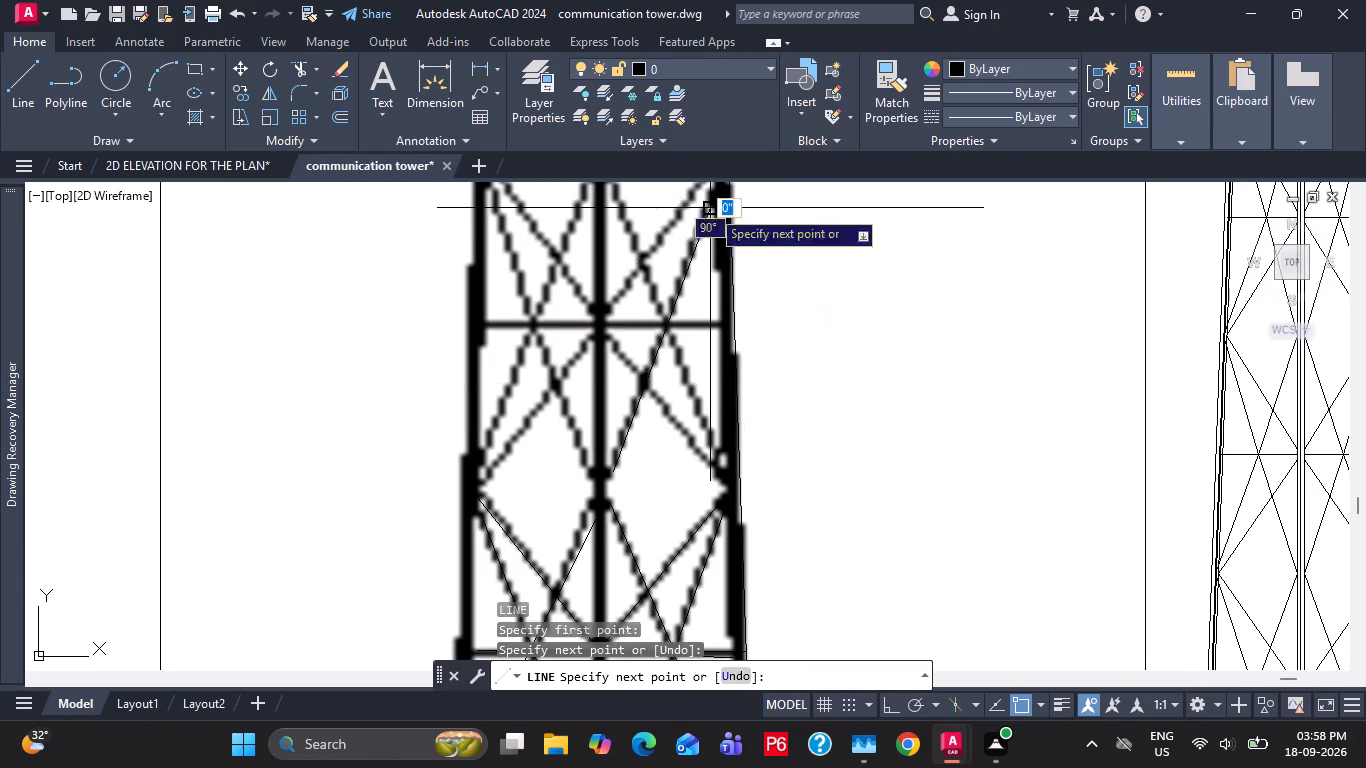
pyautogui.press('Escape')
pyautogui.press('Escape')
# Trace the third panel's steep brace from the right leg's lower joint up to the centre member's upper joint, at about 112°.
pyautogui.press('l')
pyautogui.press('space')
pyautogui.click(717, 453)
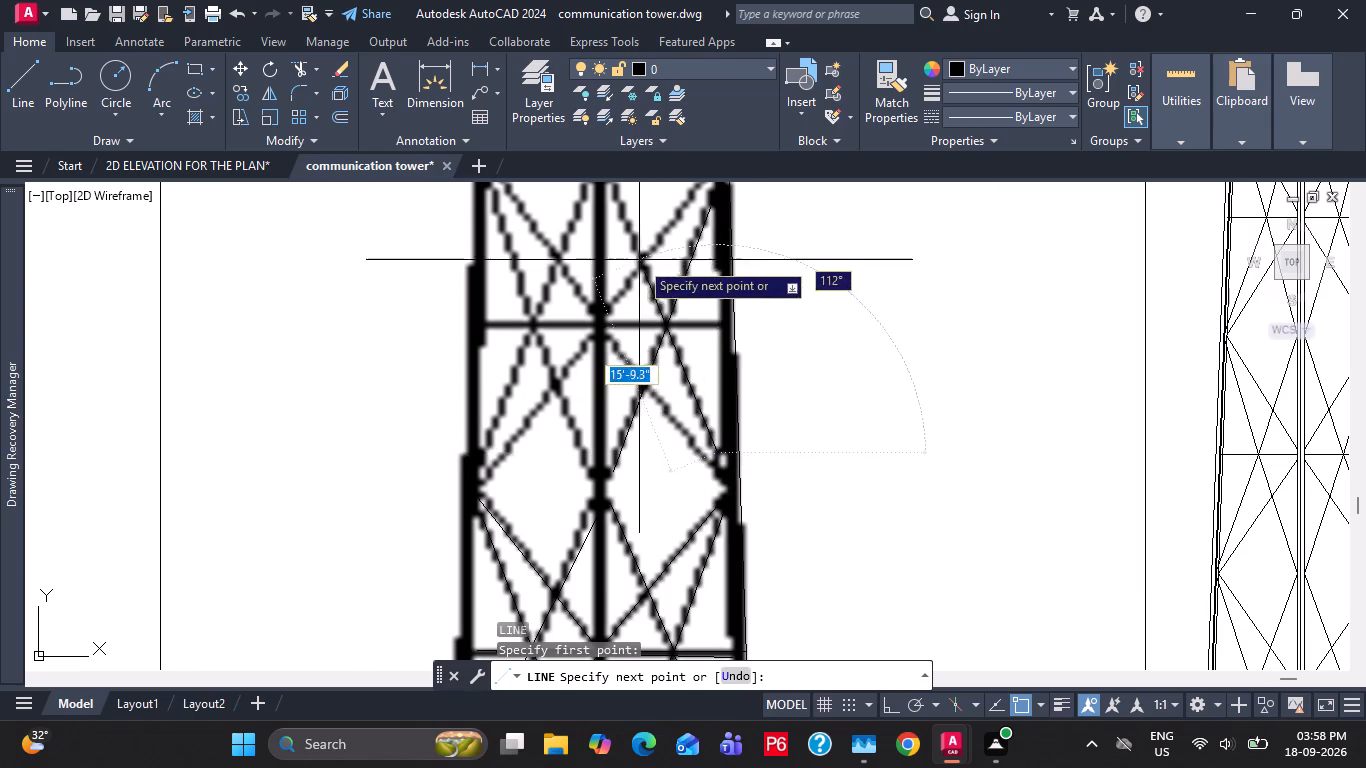
pyautogui.moveTo(640, 273); pyautogui.dragTo(649, 352, button='middle')
pyautogui.scroll(-1, 650, 352)
pyautogui.click(632, 294)
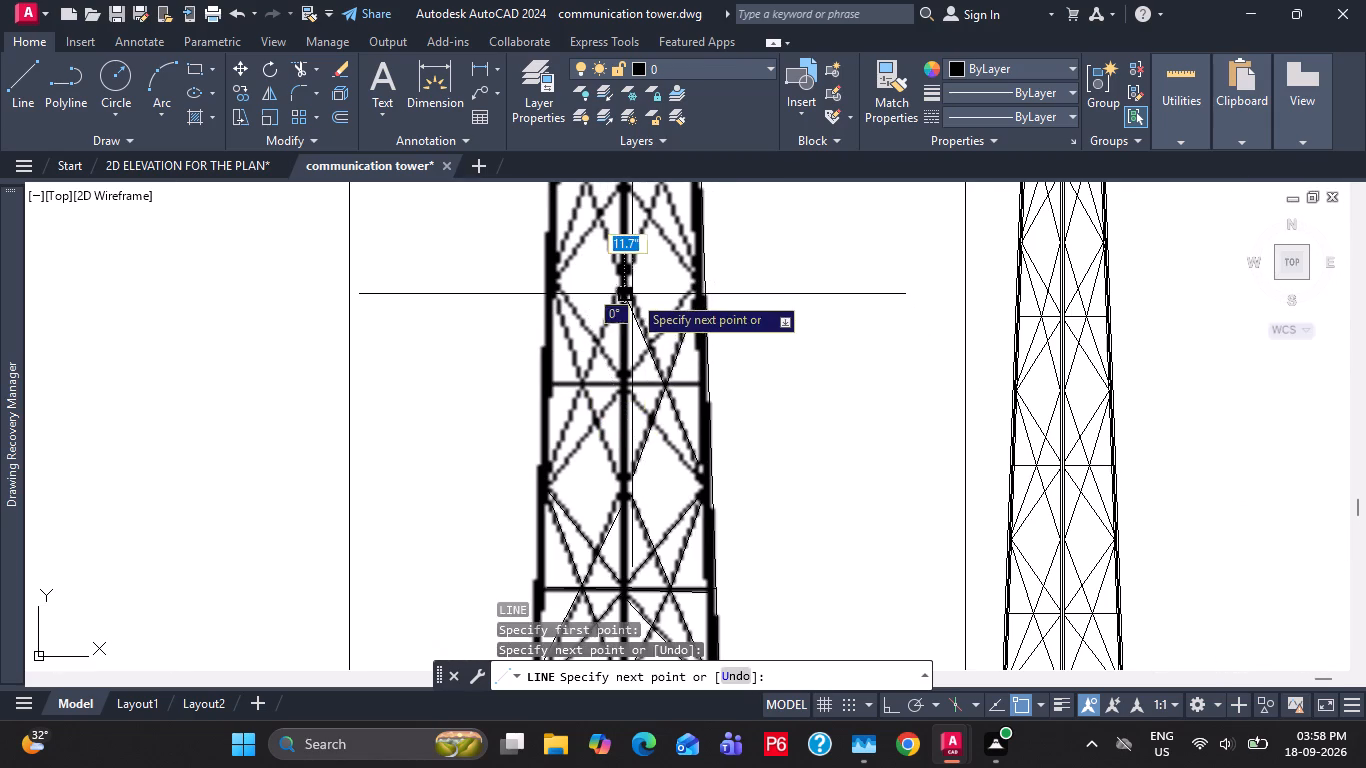
pyautogui.press('Escape')
pyautogui.press('Escape')
# Trace the third panel's horizontal member from the right leg across to the left leg.
pyautogui.scroll(1, 653, 397)
pyautogui.press('l')
pyautogui.press('space')
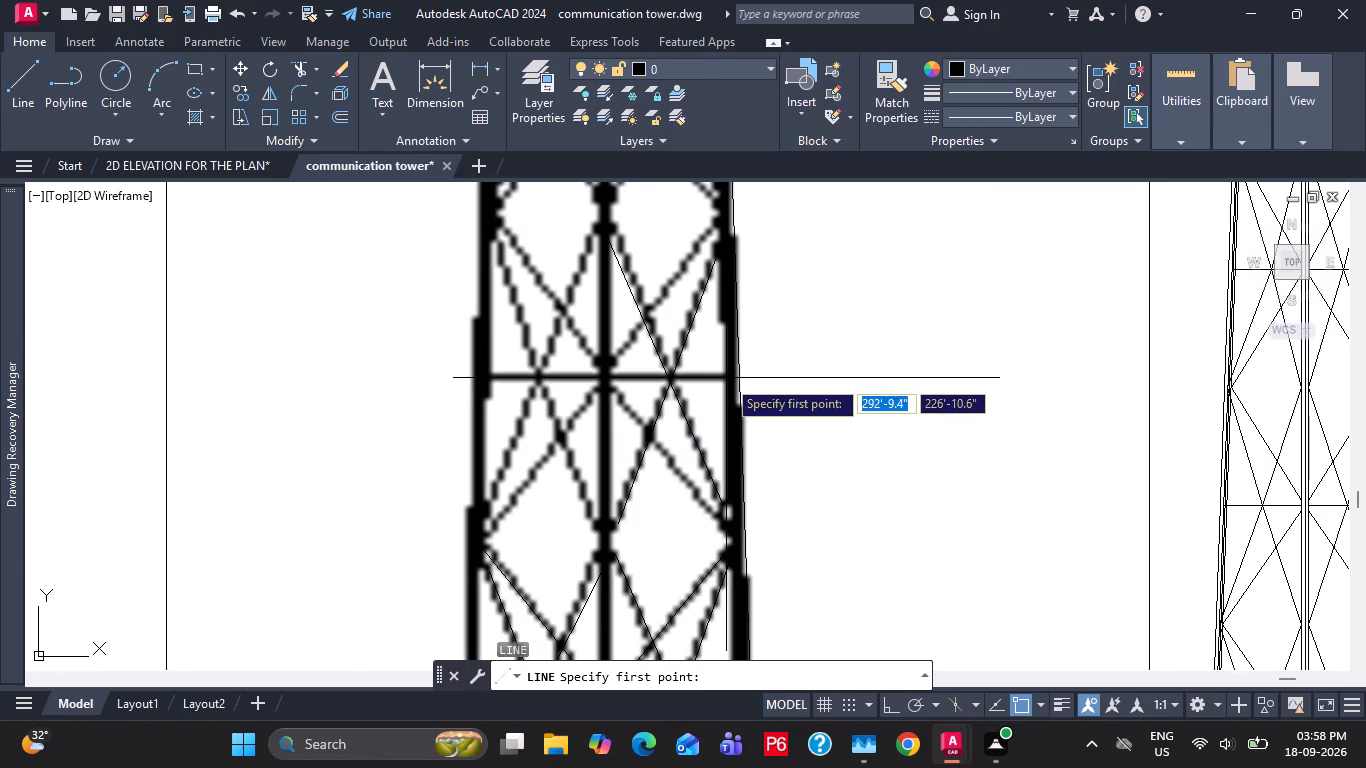
pyautogui.click(726, 378)
pyautogui.click(493, 375)
pyautogui.press('Escape')
pyautogui.press('Escape')
# Trace the third panel's steep brace from the left leg's lower joint up to the centre member's upper joint, about 22 ft at 68°.
pyautogui.press('l')
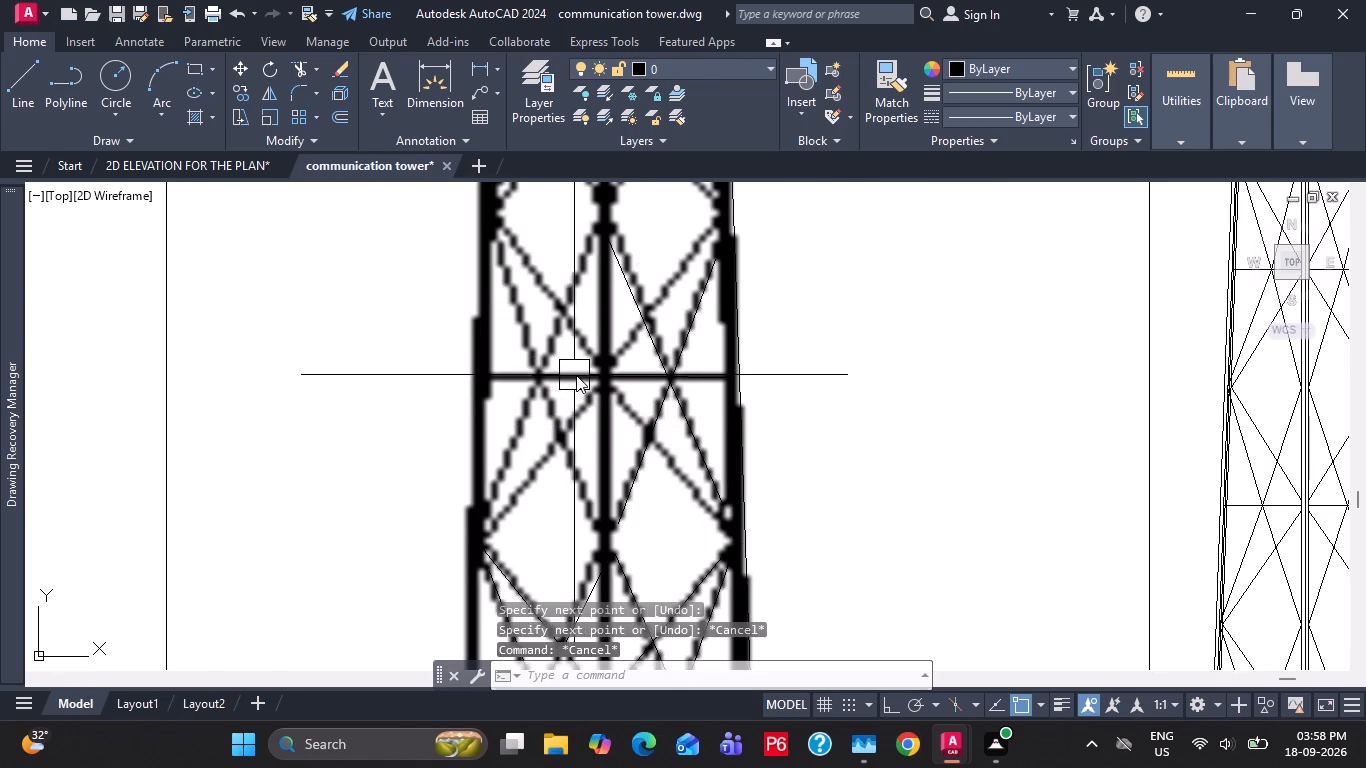
pyautogui.press('space')
pyautogui.click(490, 505)
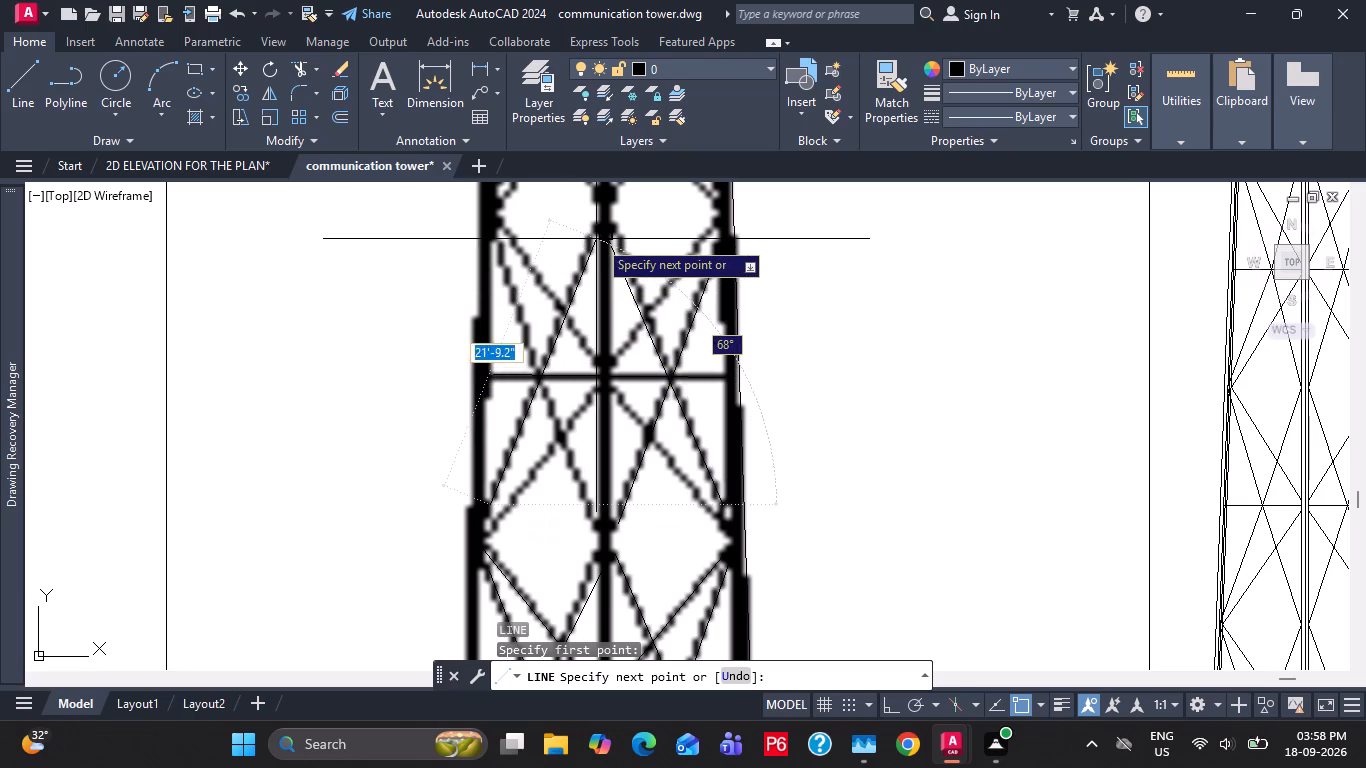
pyautogui.click(589, 237)
pyautogui.press('Escape')
pyautogui.press('Escape')
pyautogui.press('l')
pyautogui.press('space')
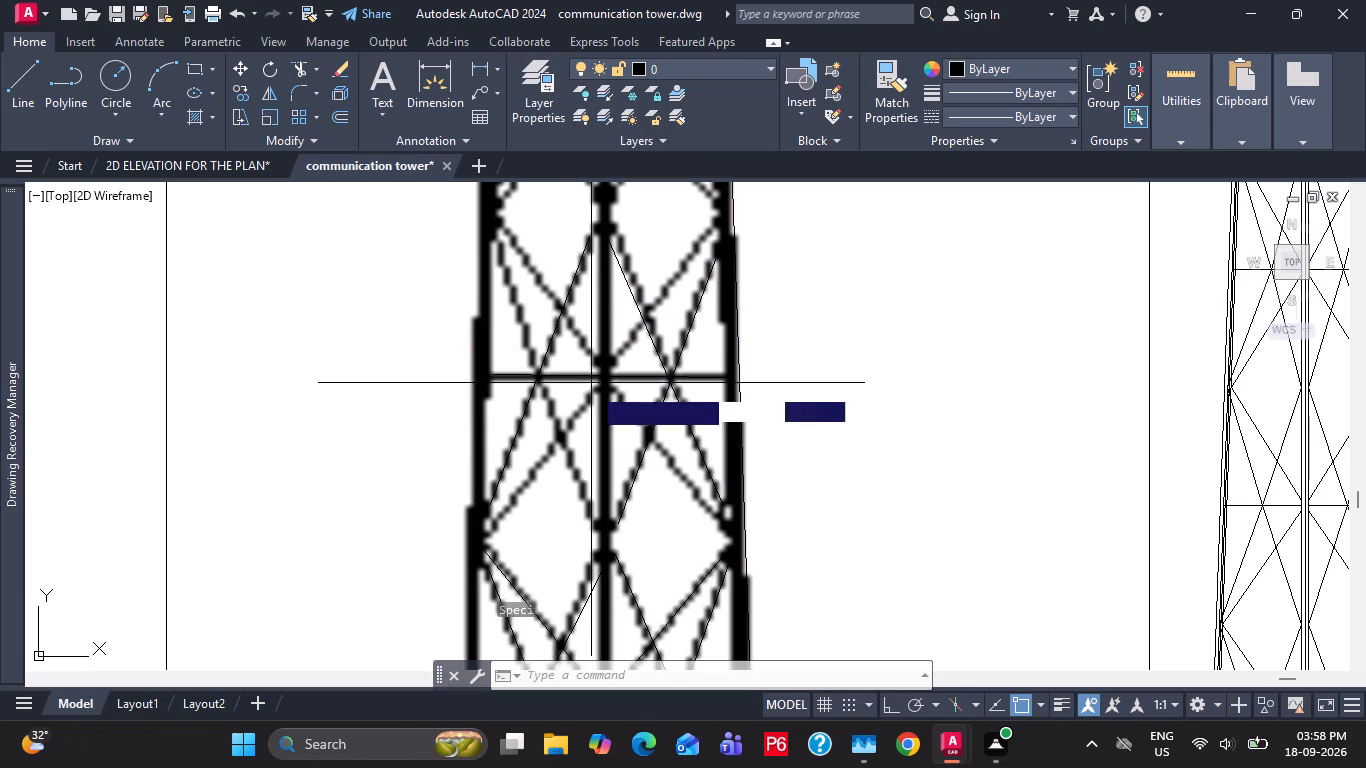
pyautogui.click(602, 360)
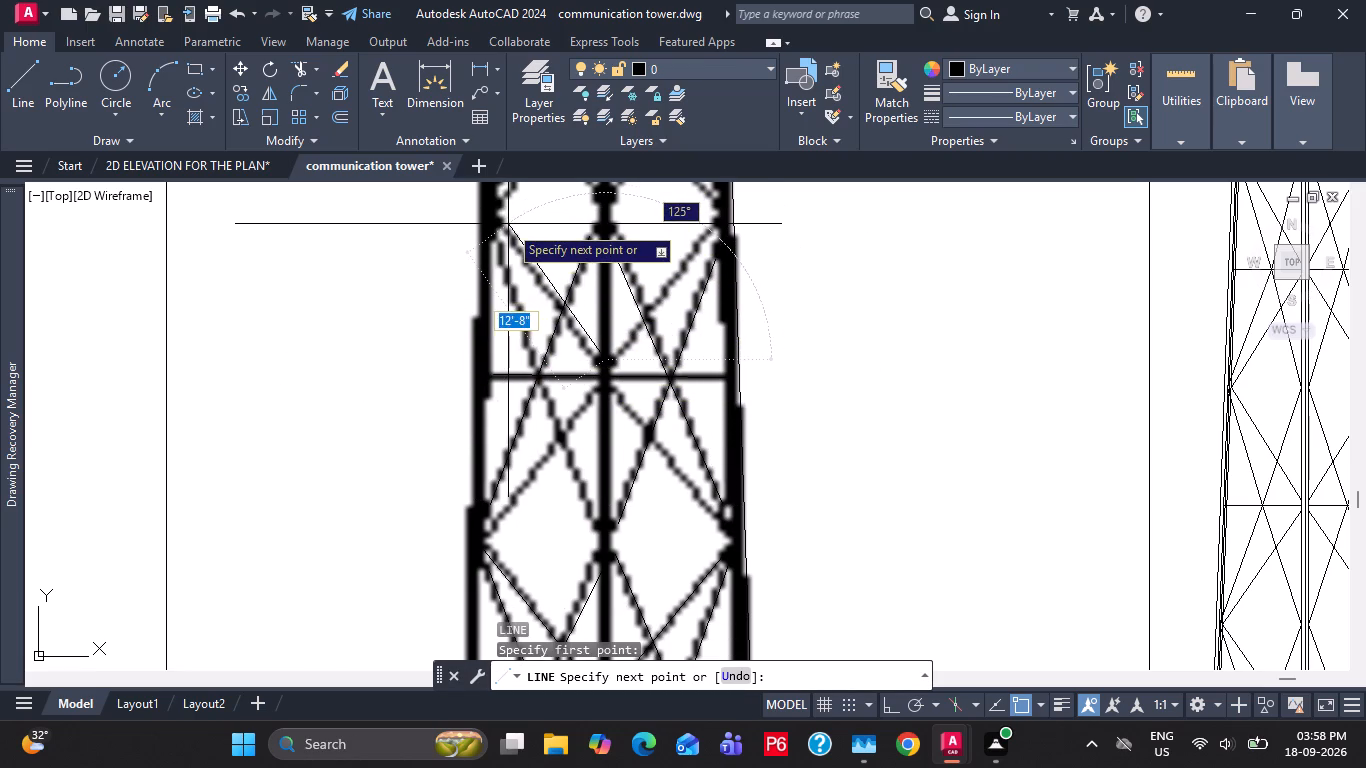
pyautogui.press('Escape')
# Trace the third panel's upper-left diagonal from the centre member at the horizontal up to the left leg's upper joint.
pyautogui.press('l')
pyautogui.press('space')
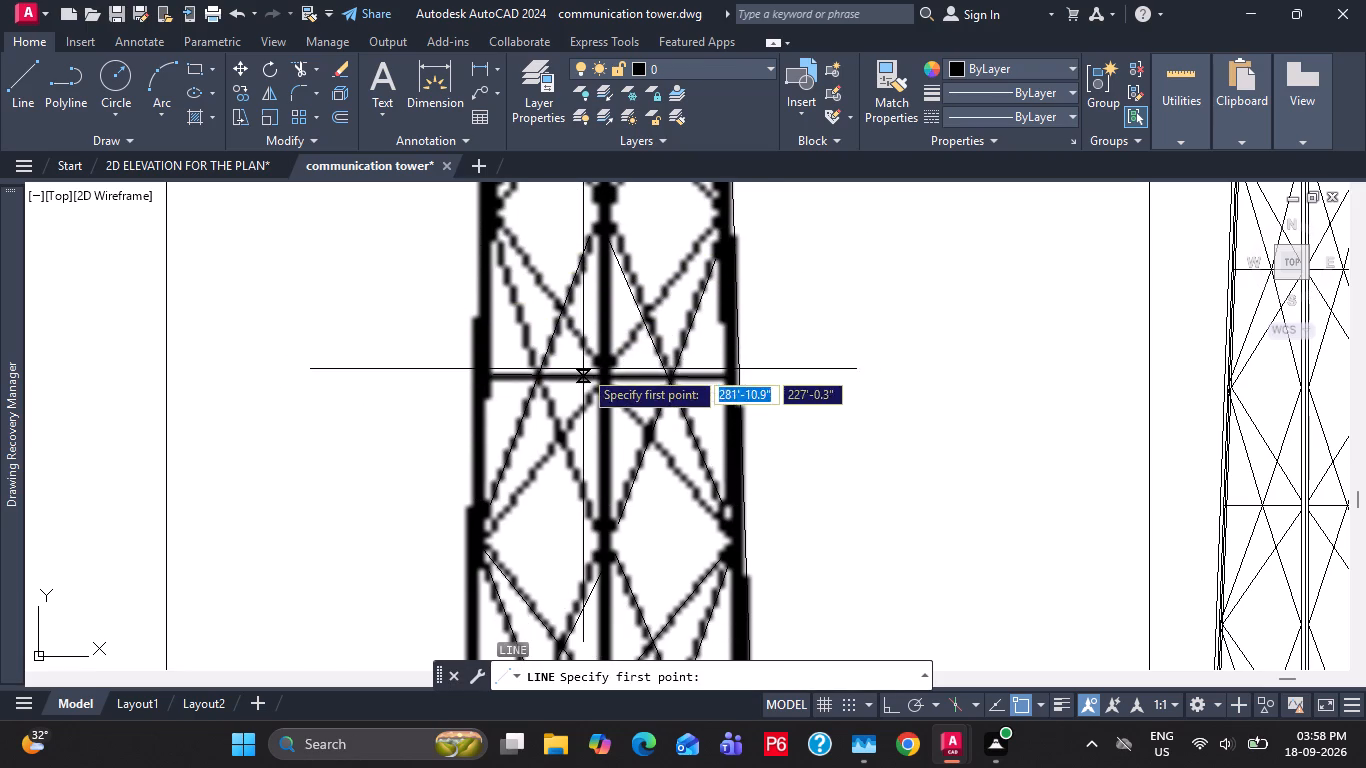
pyautogui.click(594, 357)
pyautogui.click(498, 220)
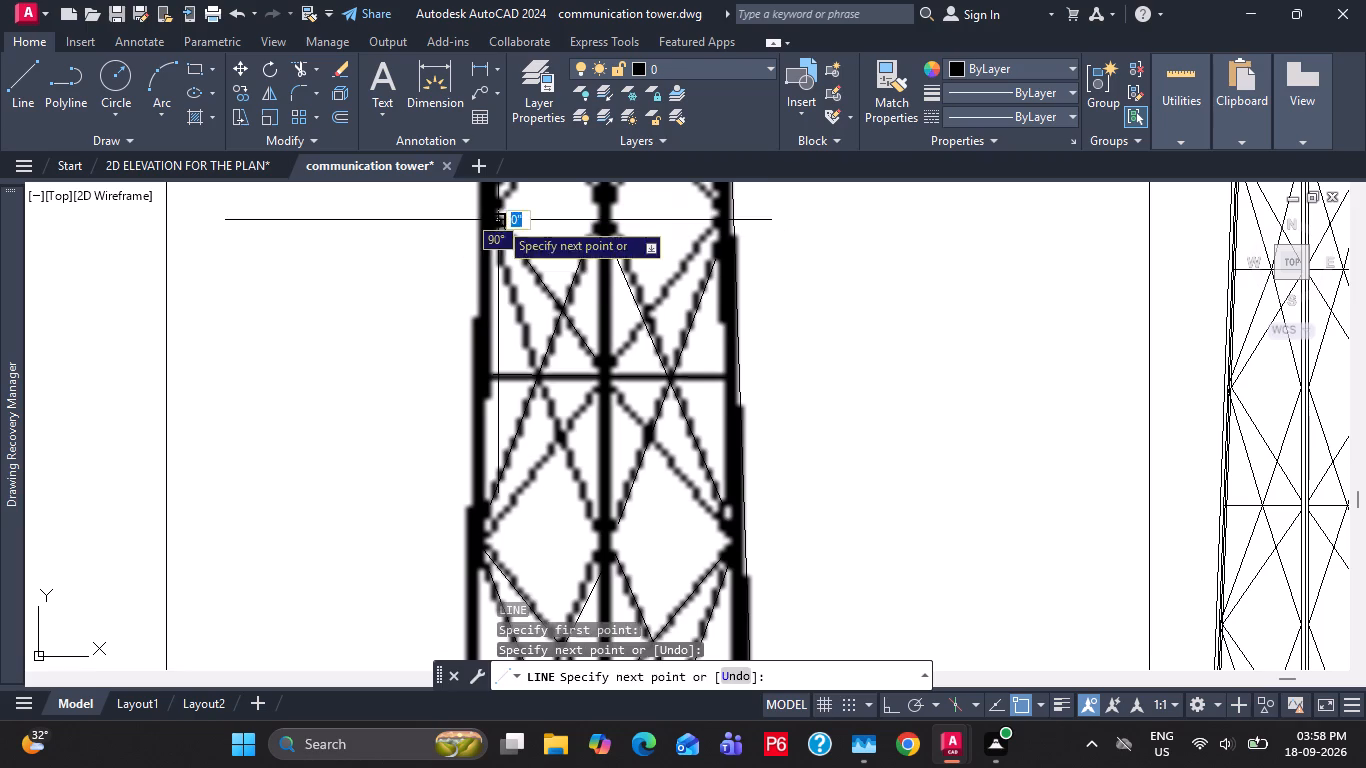
pyautogui.press('Escape')
# Trace the third panel's steep brace in two segments from the horizontal's left-hand crossing, up to the left leg and down to the centre member's lower joint.
pyautogui.press('l')
pyautogui.press('space')
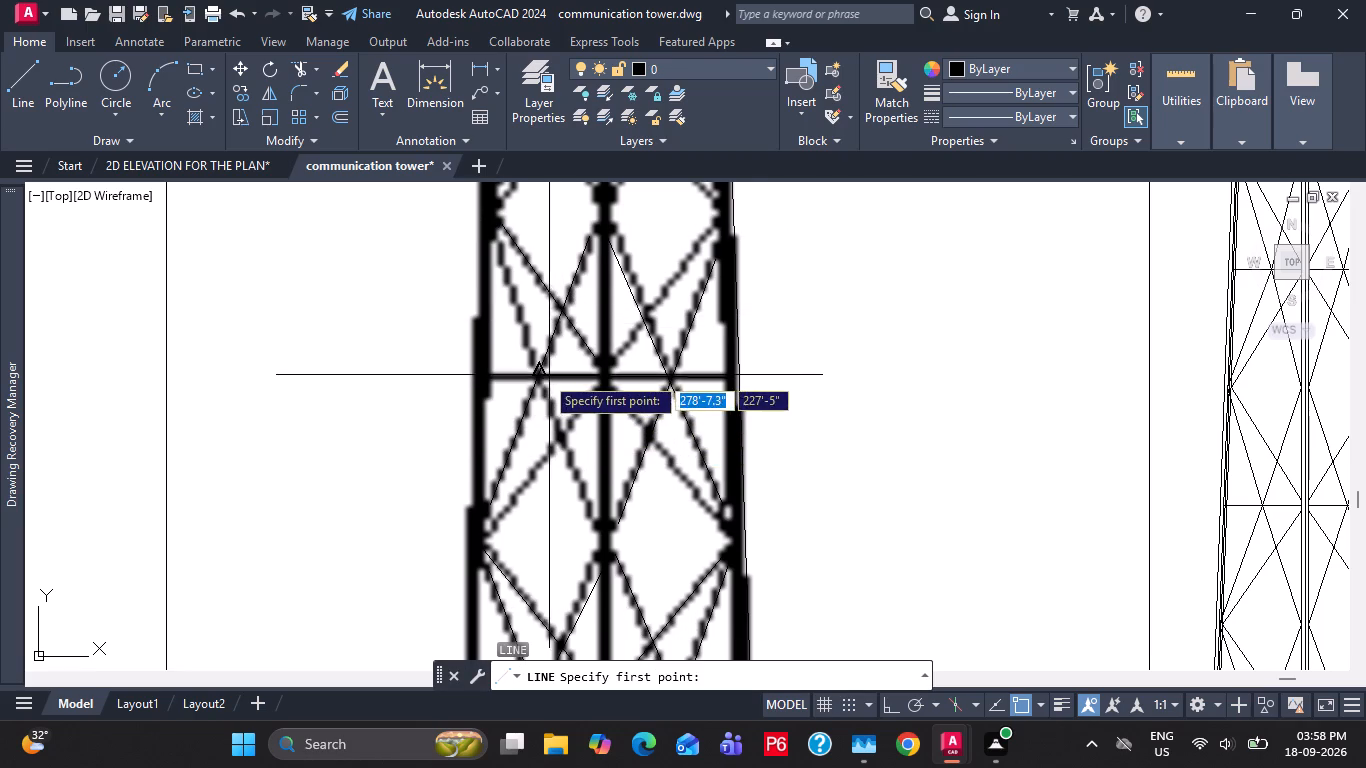
pyautogui.click(540, 374)
pyautogui.click(494, 238)
pyautogui.press('Escape')
pyautogui.press('Escape')
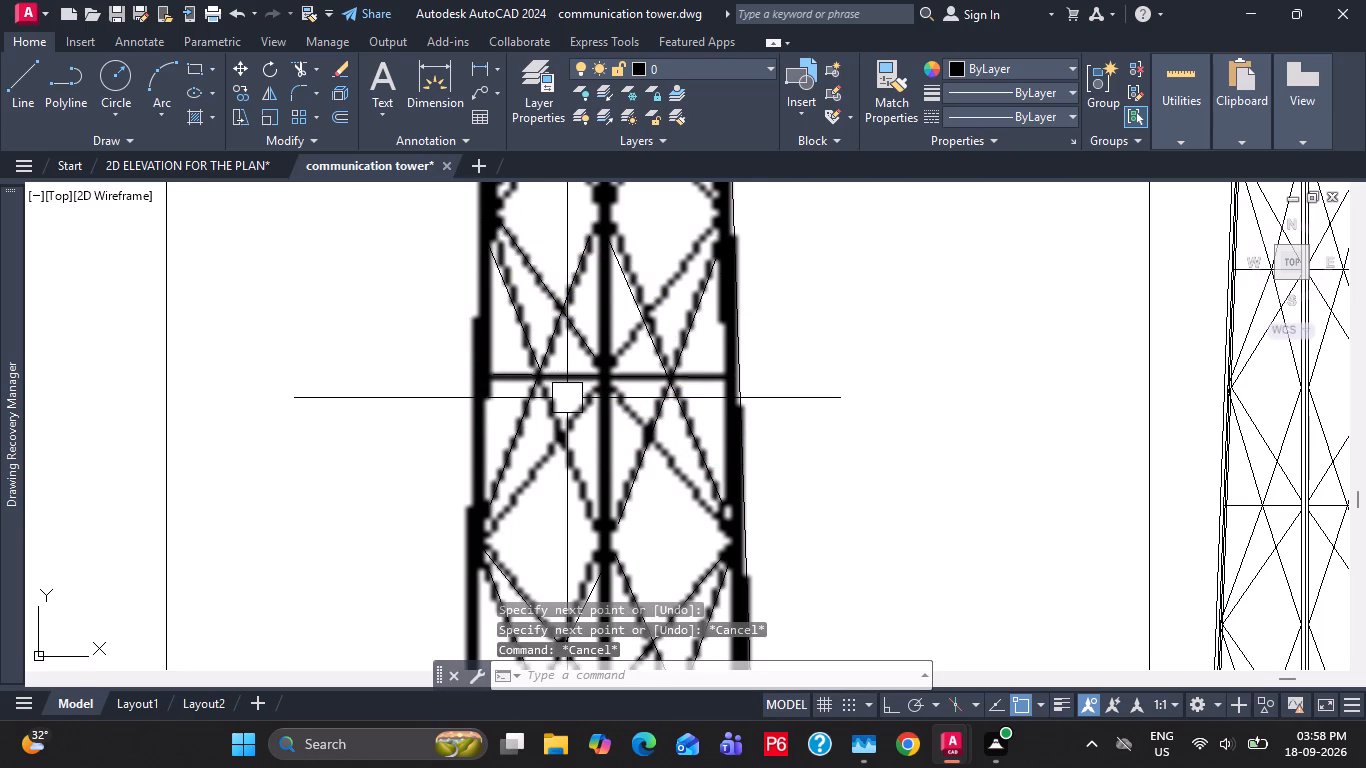
pyautogui.write('l')
pyautogui.press('space')
pyautogui.click(536, 378)
pyautogui.click(597, 531)
pyautogui.press('Escape')
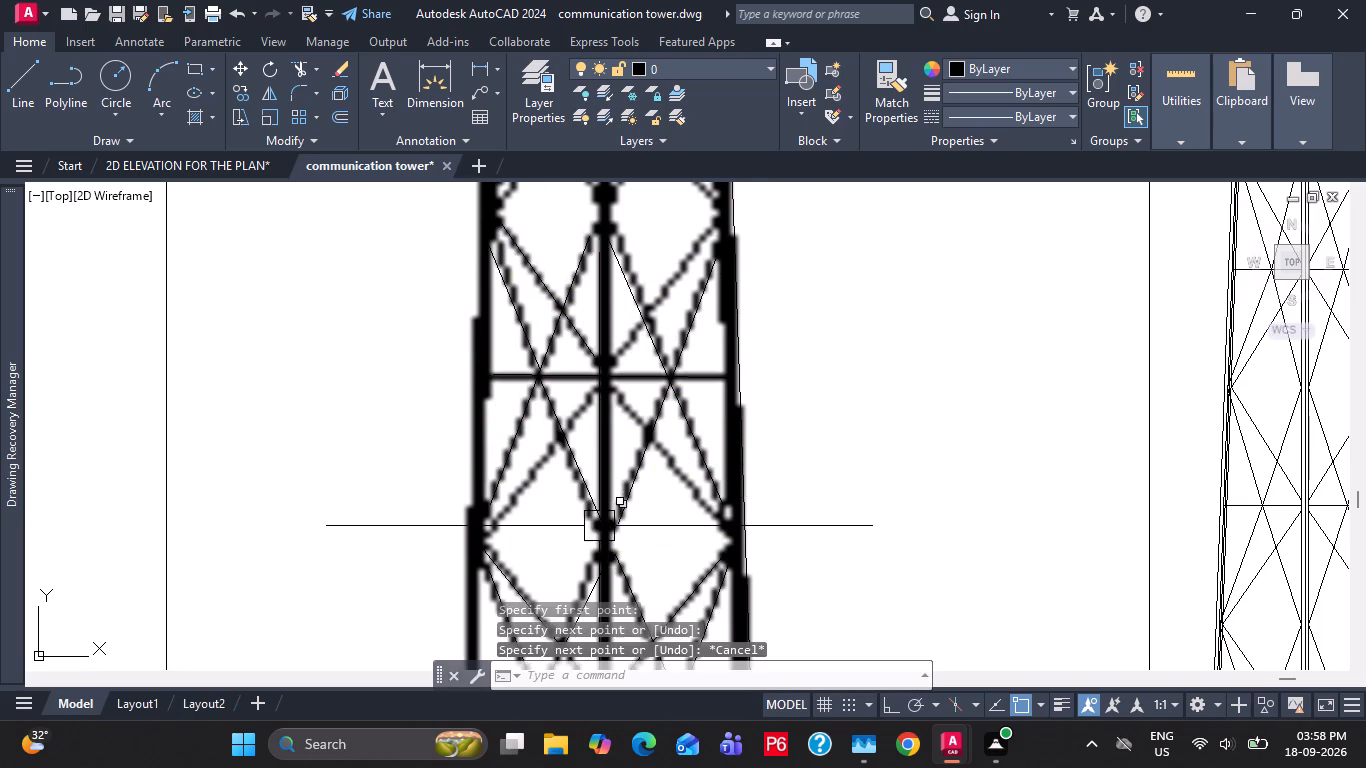
# Trace the third panel's lower-left diagonal from the centre member just below the horizontal down to the left leg's lower joint.
pyautogui.press('l')
pyautogui.press('space')
pyautogui.click(596, 390)
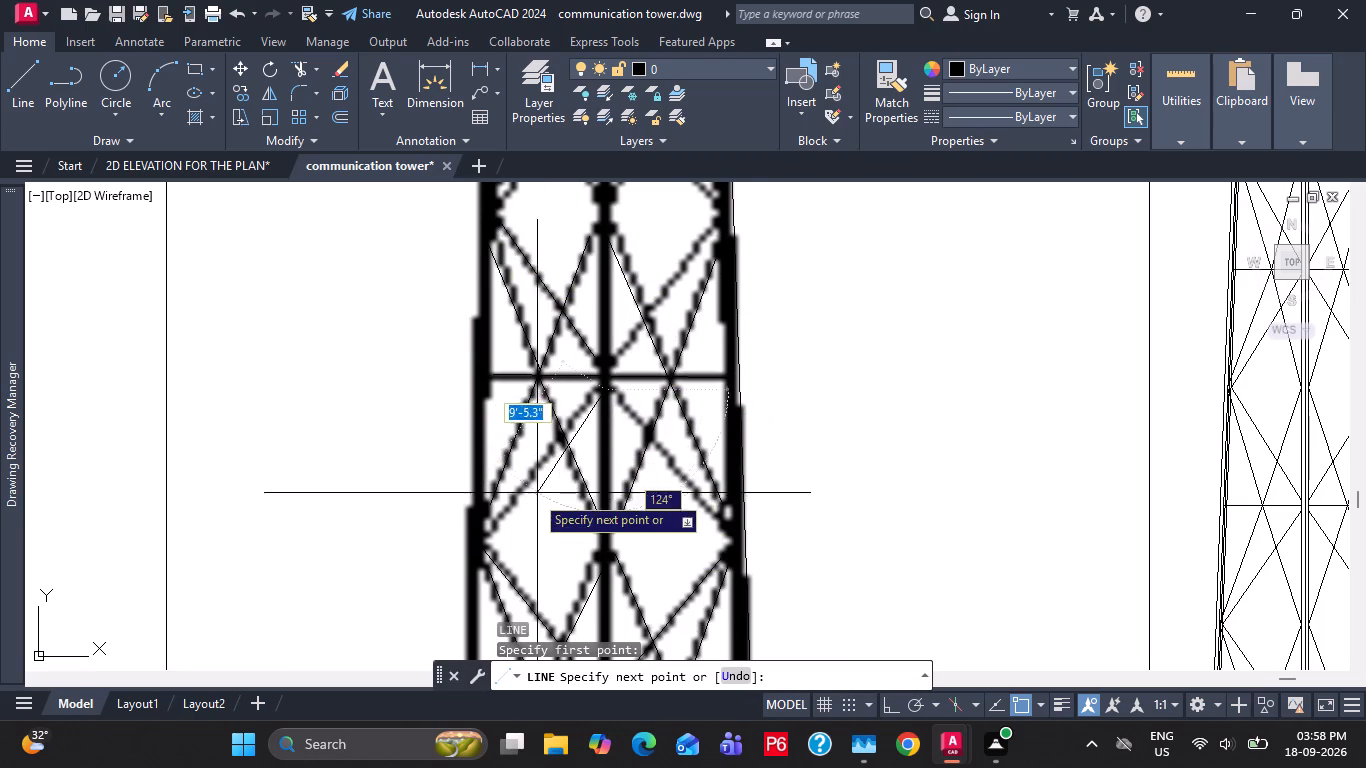
pyautogui.click(486, 536)
pyautogui.press('Escape')
pyautogui.press('Escape')
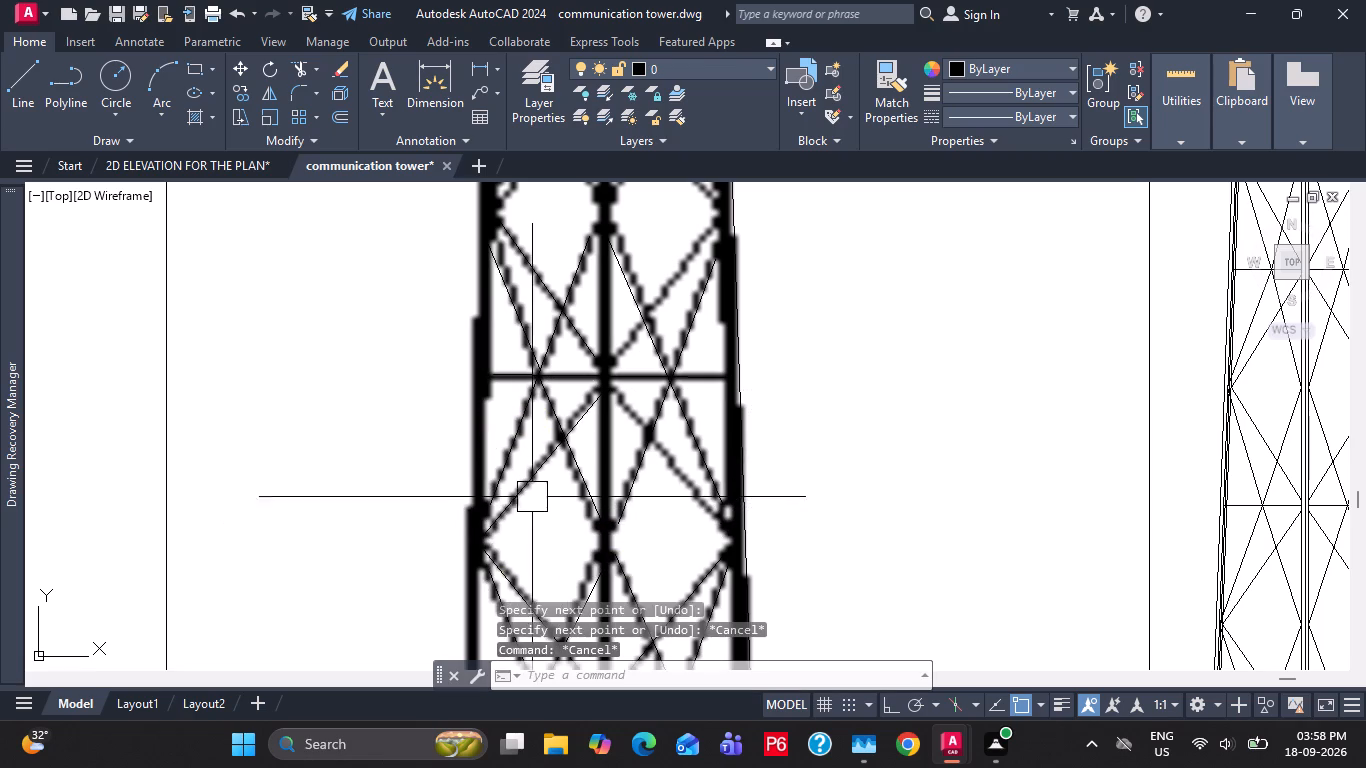
# Trace the third panel's upper-right diagonal from the centre member at the horizontal up to the right leg's upper joint, at about 55°.
pyautogui.press('l')
pyautogui.press('space')
pyautogui.scroll(1, 548, 555)
pyautogui.moveTo(548, 555); pyautogui.dragTo(548, 531, button='middle')
pyautogui.moveTo(584, 470); pyautogui.dragTo(583, 511, button='middle')
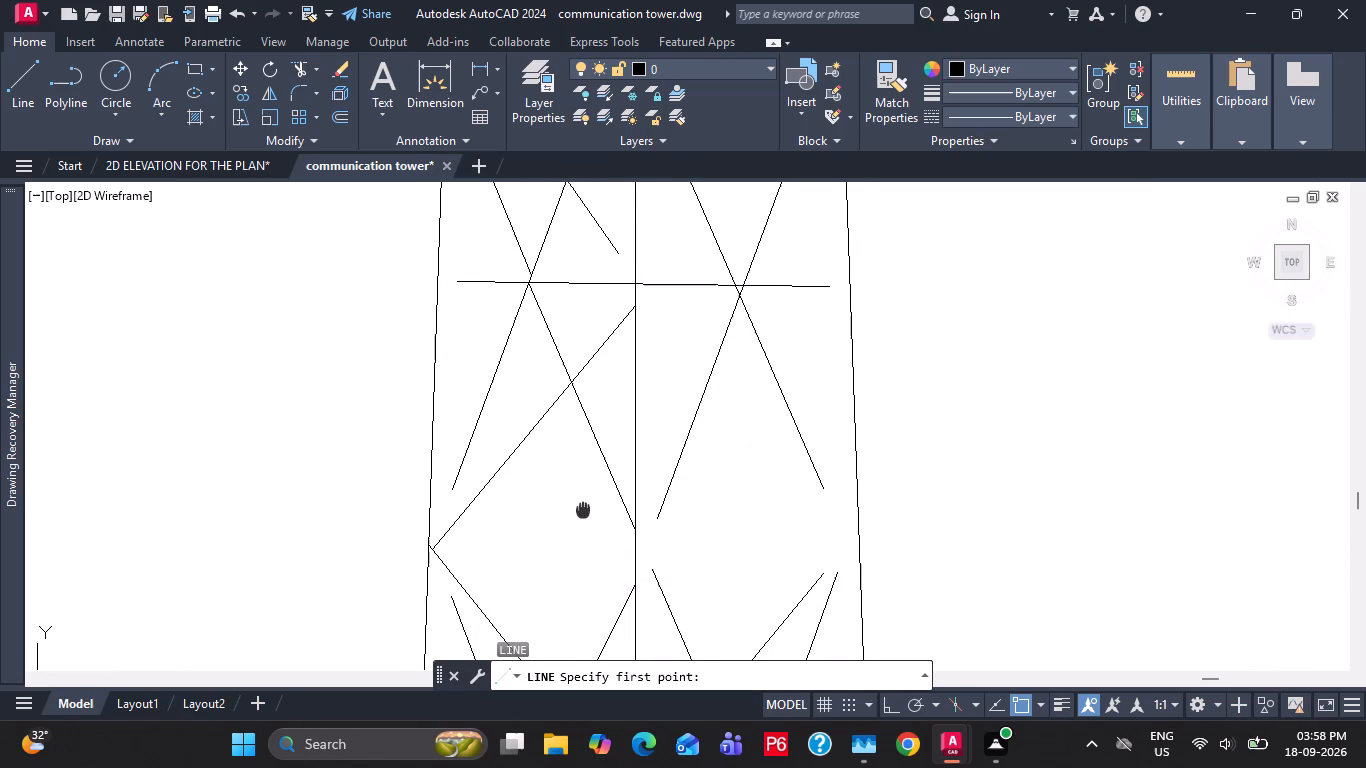
pyautogui.moveTo(583, 511); pyautogui.dragTo(538, 615, button='middle')
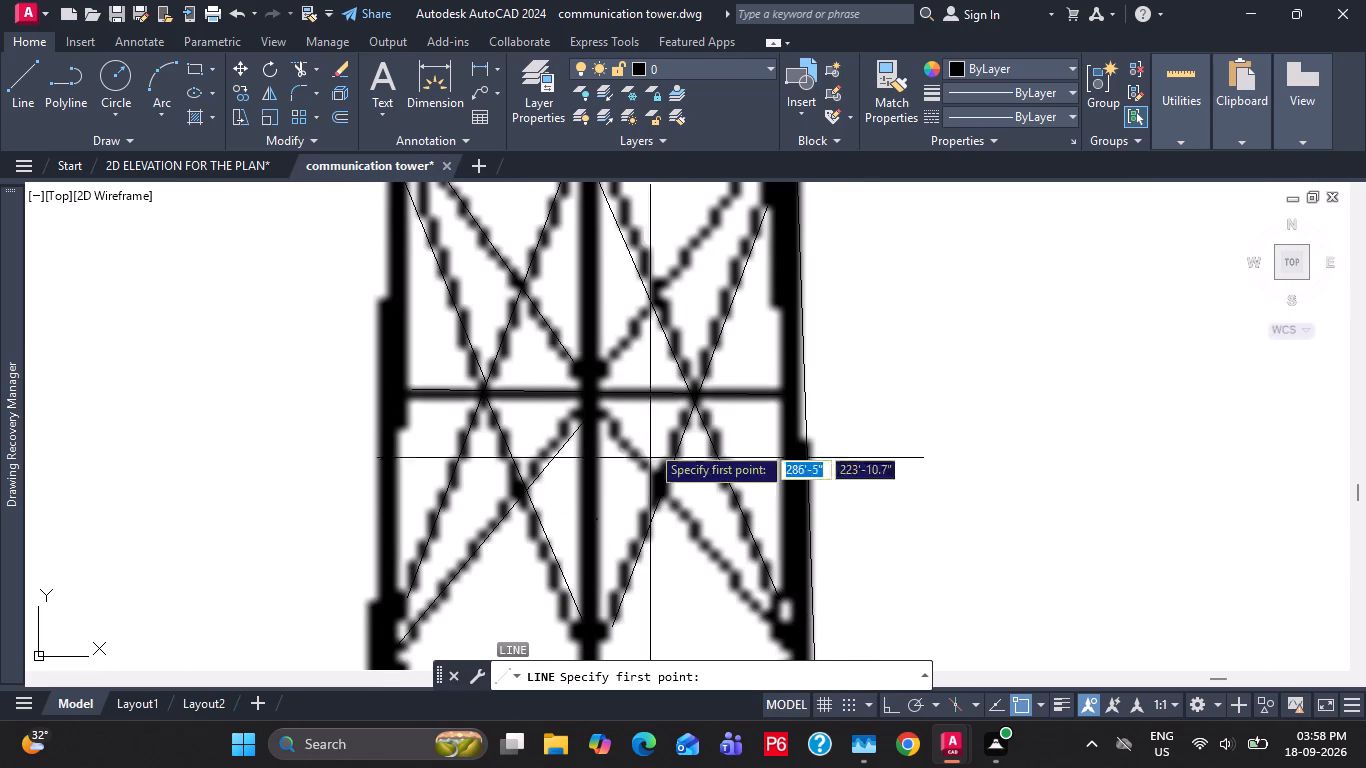
pyautogui.click(604, 368)
pyautogui.moveTo(701, 290); pyautogui.dragTo(643, 424, button='middle')
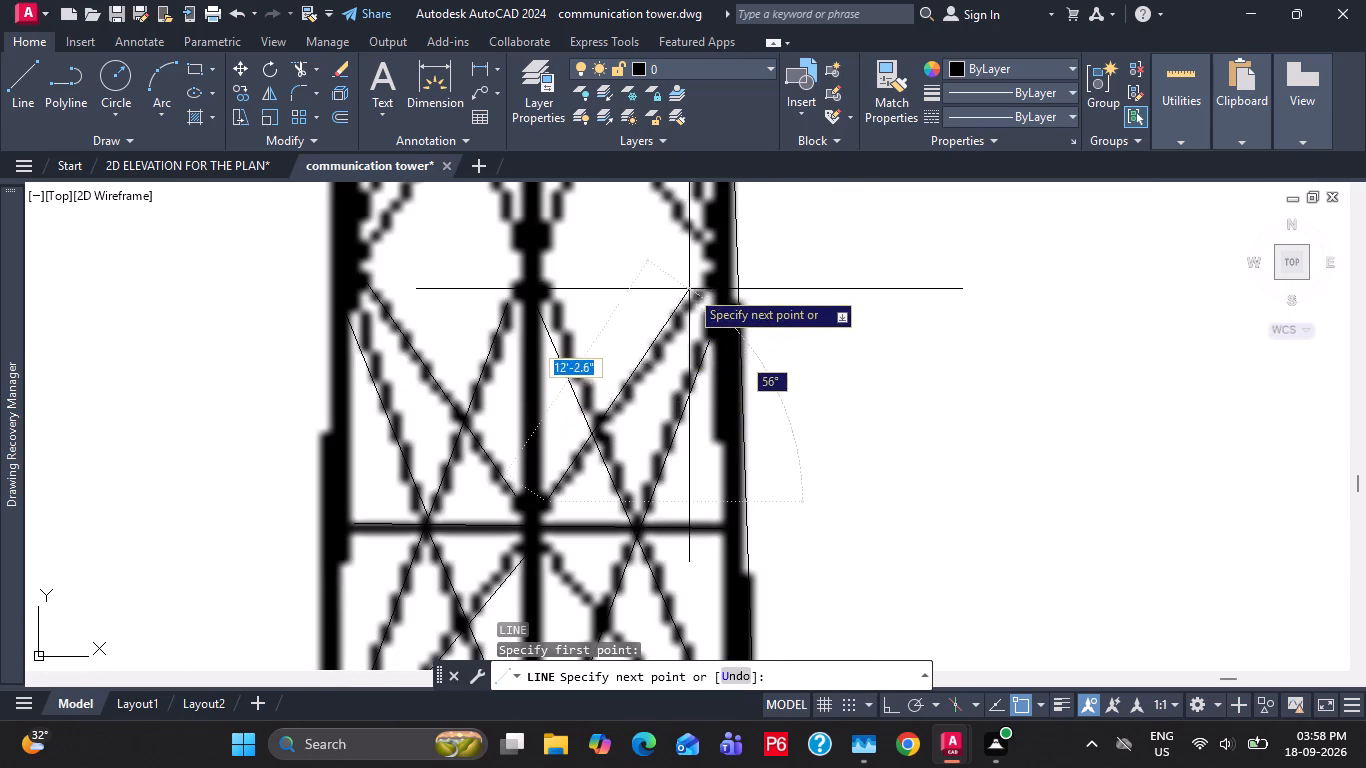
pyautogui.click(708, 280)
pyautogui.press('Escape')
pyautogui.press('Escape')
# Trace the fourth panel's lower-right bracing from the right leg's lower joint up to the diagonal crossing and down to the centre member's lower joint.
pyautogui.moveTo(758, 287); pyautogui.dragTo(730, 400, button='middle')
pyautogui.write('l')
pyautogui.press('space')
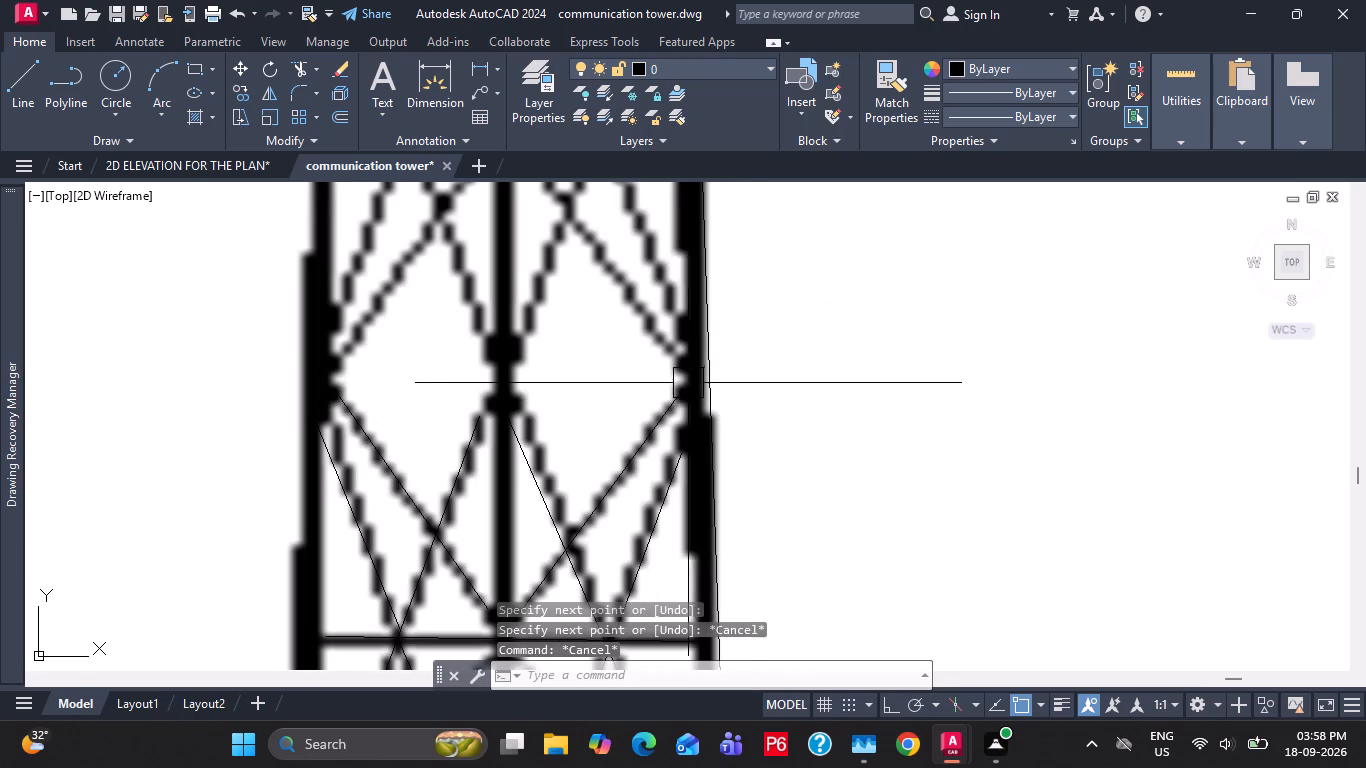
pyautogui.press('l')
pyautogui.press('space')
pyautogui.click(684, 370)
pyautogui.moveTo(683, 387); pyautogui.dragTo(694, 475, button='middle')
pyautogui.click(573, 217)
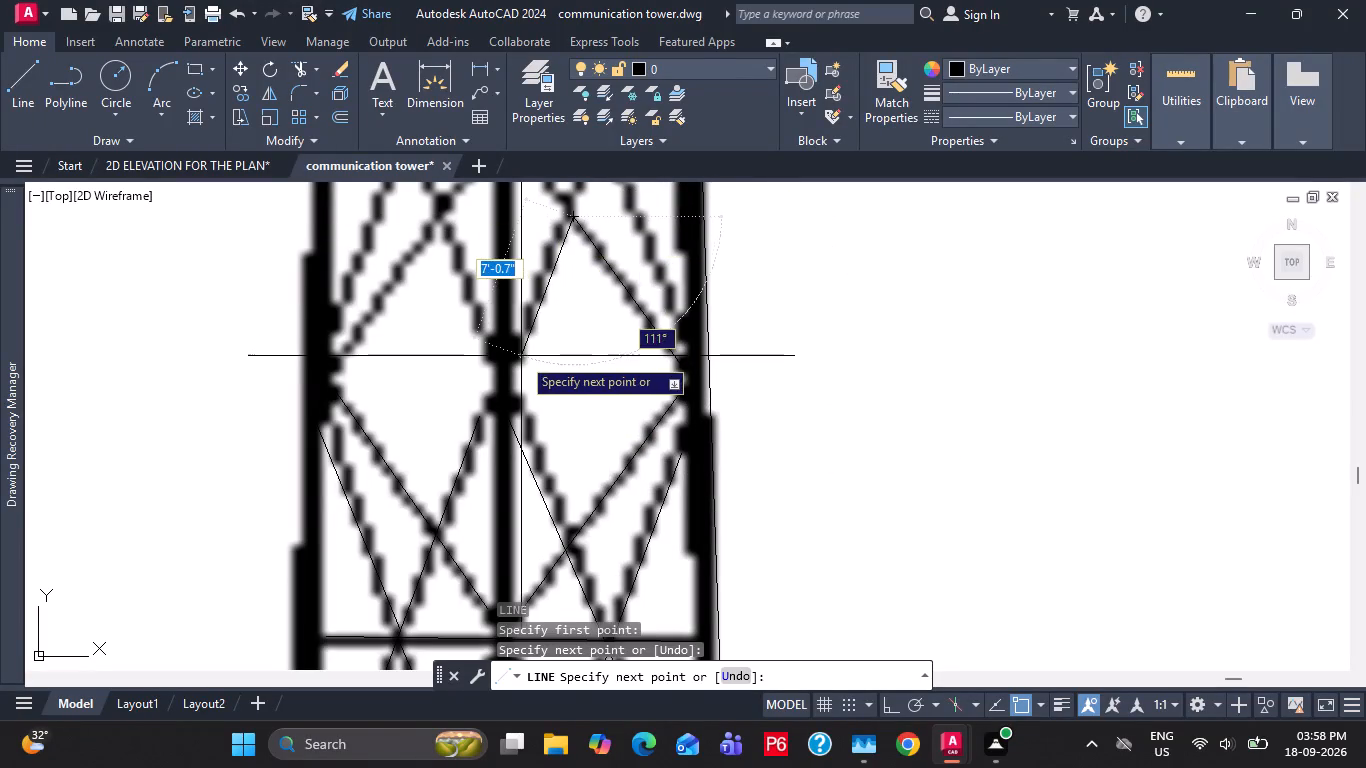
pyautogui.click(519, 355)
pyautogui.moveTo(573, 305); pyautogui.dragTo(562, 407, button='middle')
pyautogui.press('Escape')
pyautogui.press('Escape')
# Trace the fourth panel's steep left brace from the centre member's lower joint up to the horizontal's left-hand crossing and down to the left leg.
pyautogui.press('l')
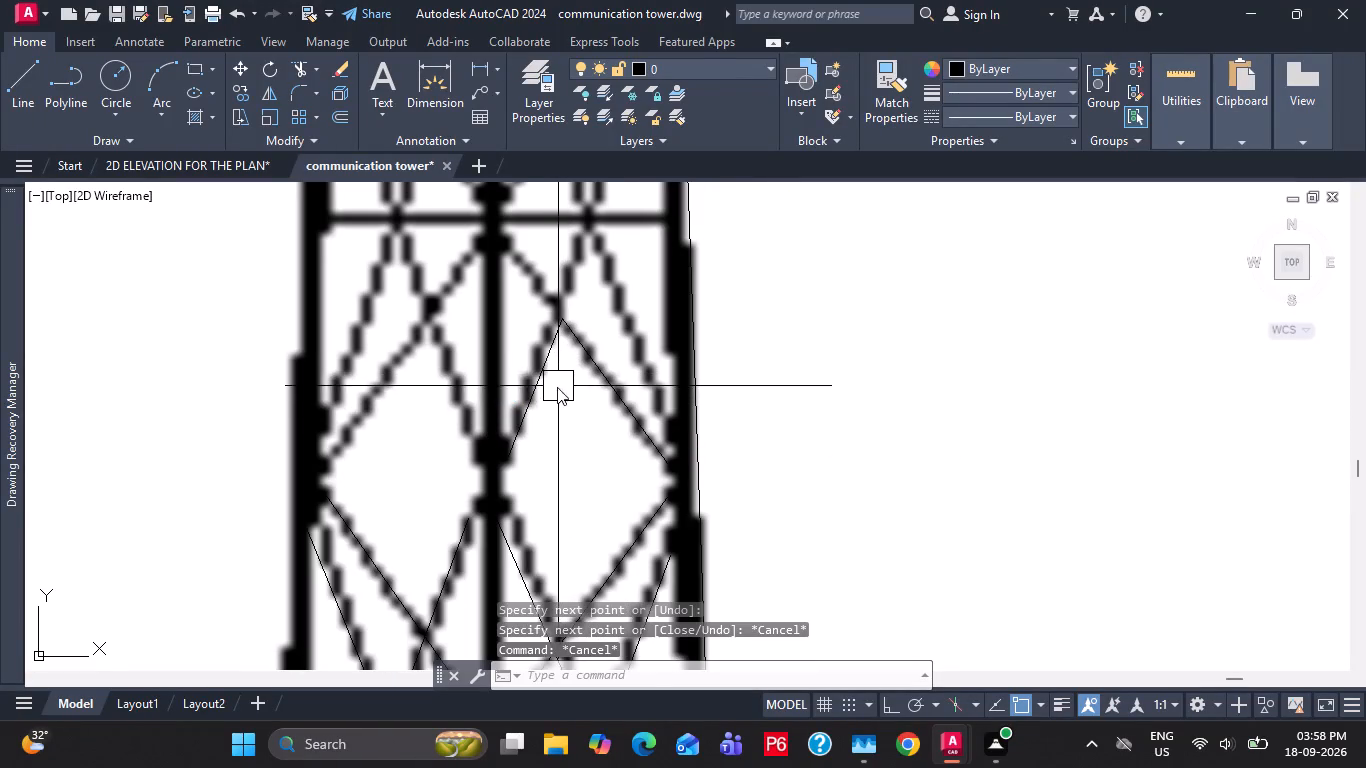
pyautogui.press('space')
pyautogui.click(483, 460)
pyautogui.click(399, 220)
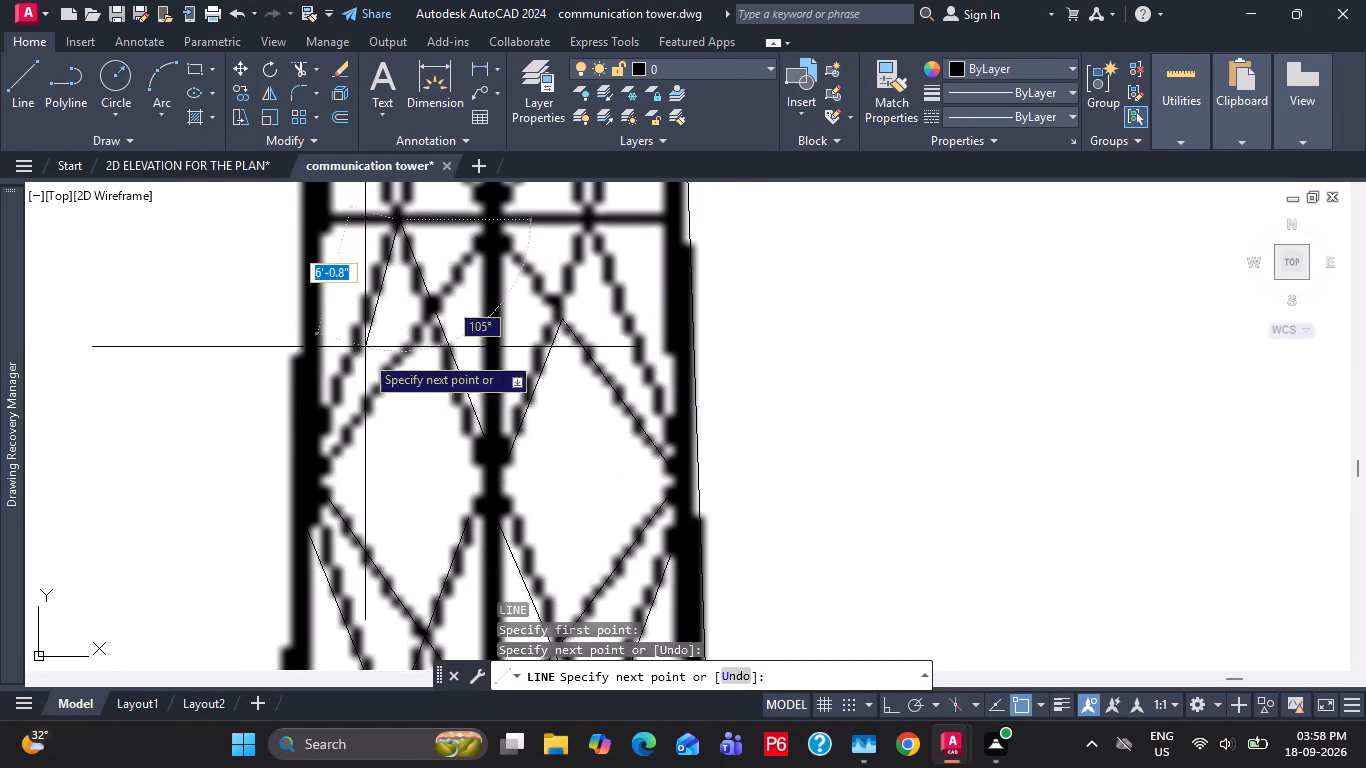
pyautogui.click(321, 422)
pyautogui.press('Escape')
pyautogui.press('Escape')
# Trace the fourth panel's lower-left diagonal from the left leg's lower joint up to the centre member just below the horizontal, at about 53°.
pyautogui.write('l')
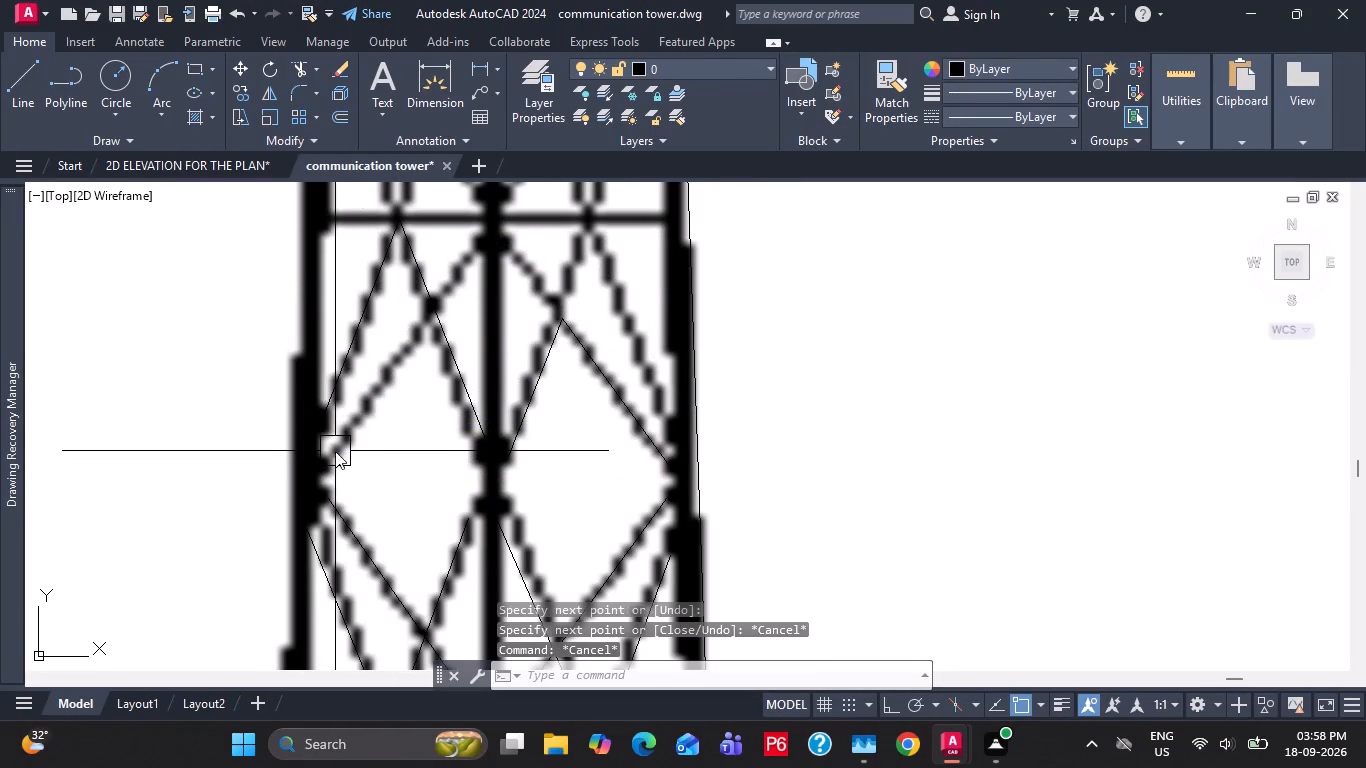
pyautogui.press('space')
pyautogui.click(322, 468)
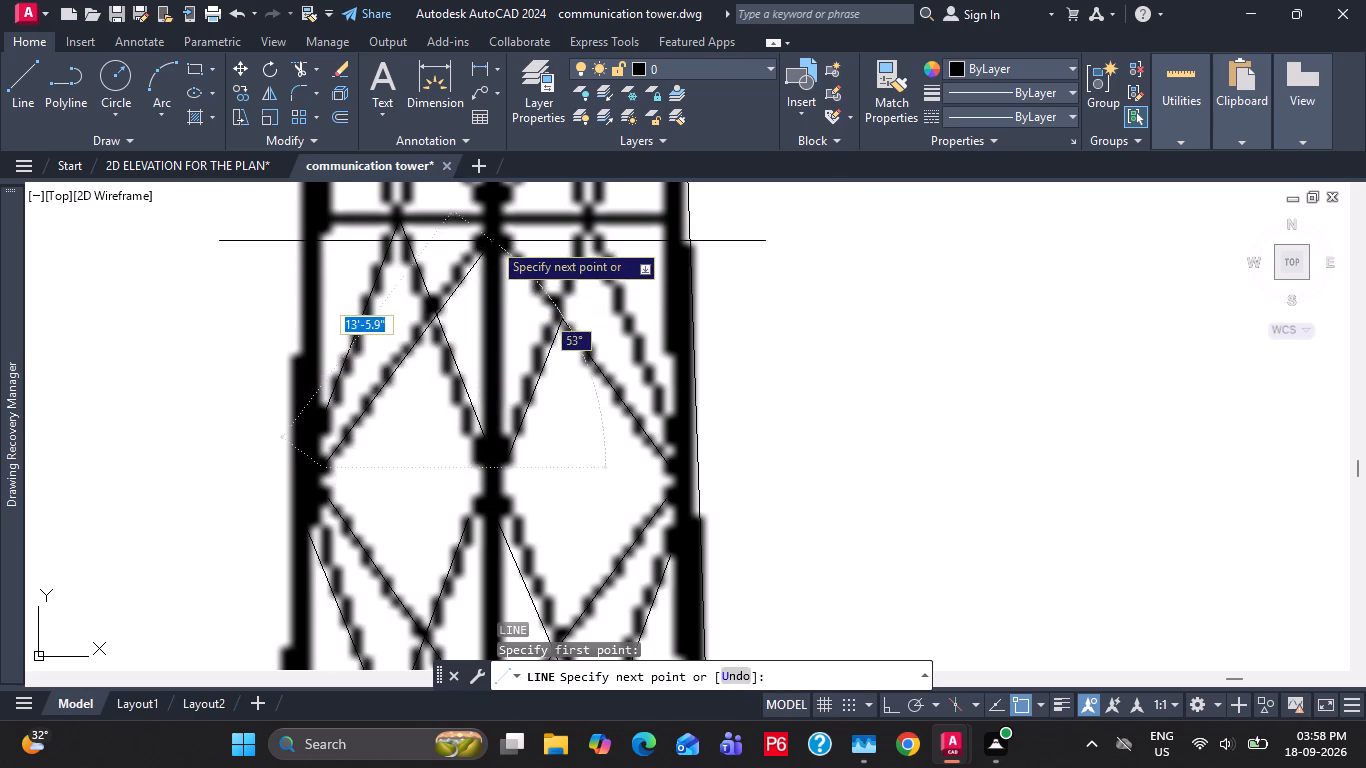
pyautogui.click(480, 236)
pyautogui.press('Escape')
pyautogui.press('Escape')
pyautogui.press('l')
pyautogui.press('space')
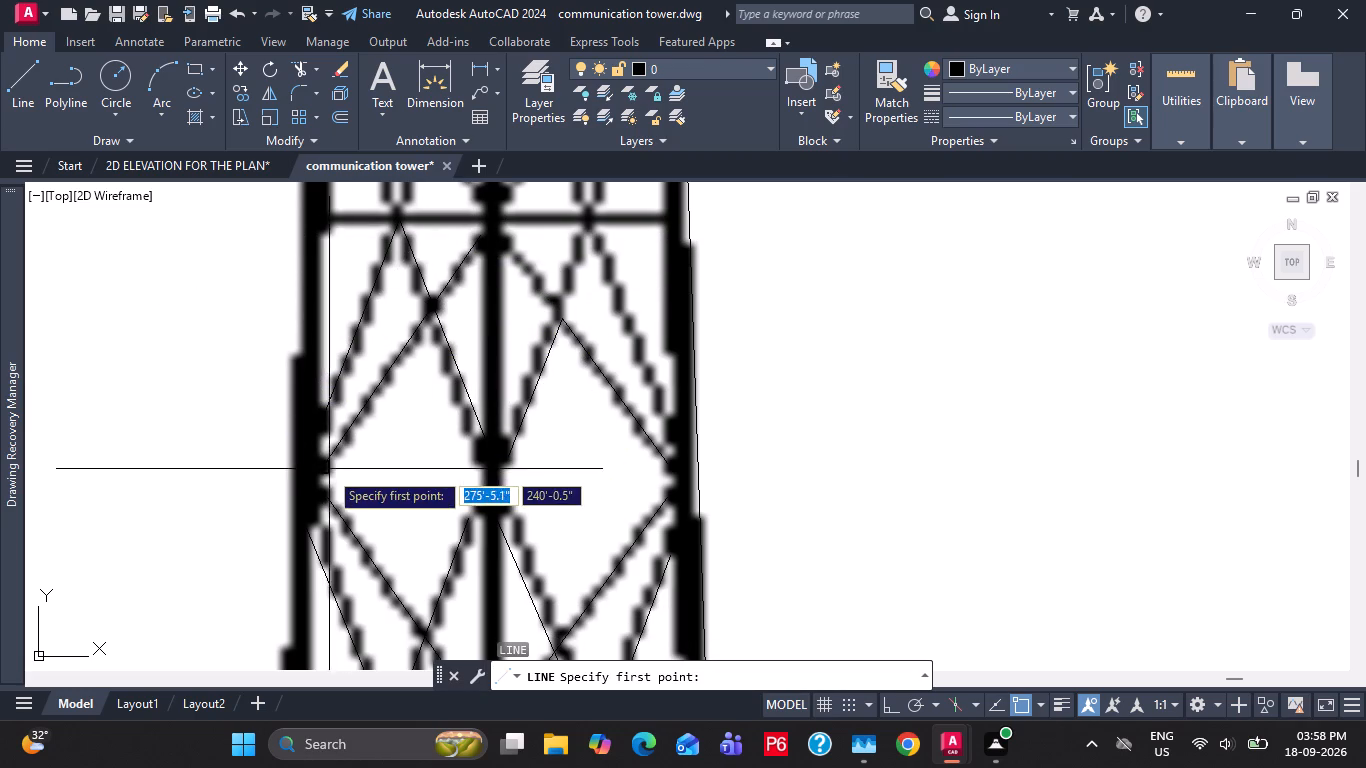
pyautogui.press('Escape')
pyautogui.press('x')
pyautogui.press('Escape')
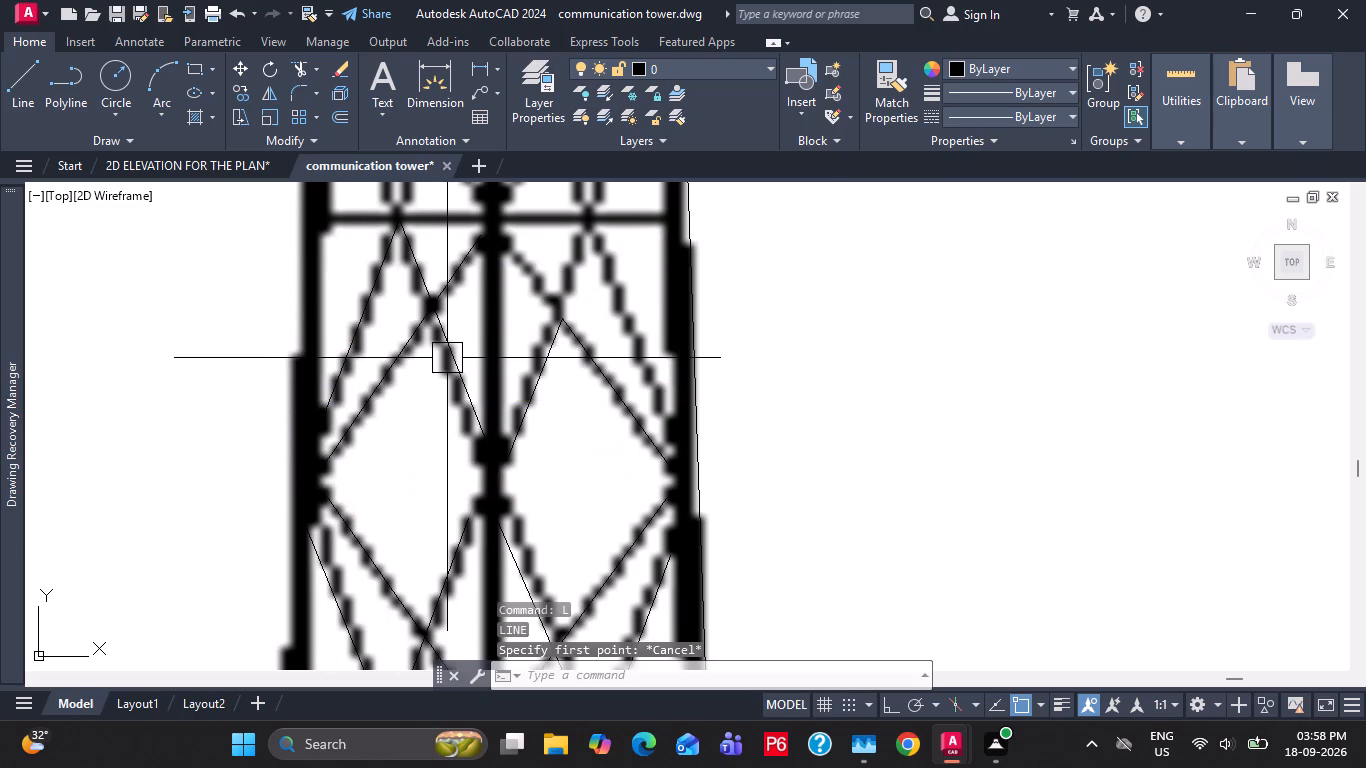
# Draw a joint circle of about 6.9" radius at the fourth panel's lower-left brace crossing.
pyautogui.write('c')
pyautogui.press('space')
pyautogui.click(430, 310)
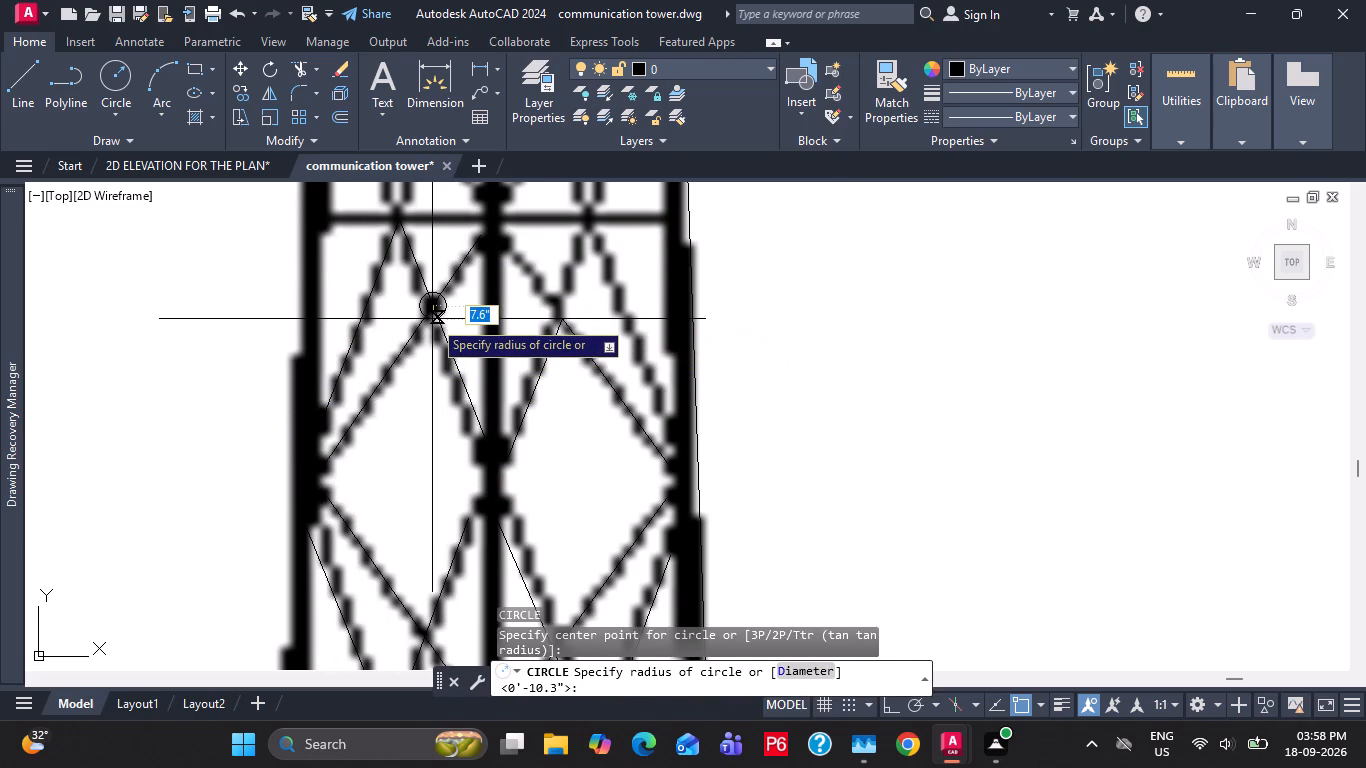
pyautogui.click(432, 319)
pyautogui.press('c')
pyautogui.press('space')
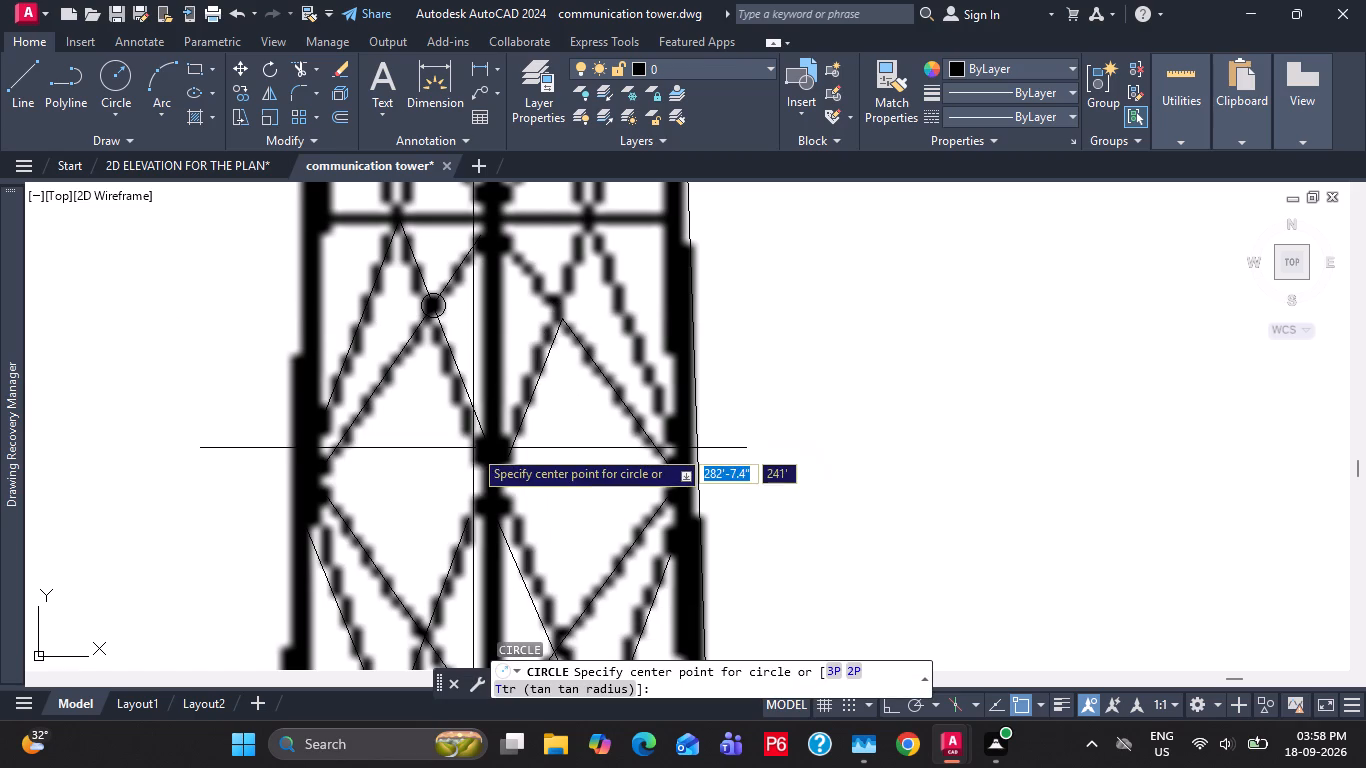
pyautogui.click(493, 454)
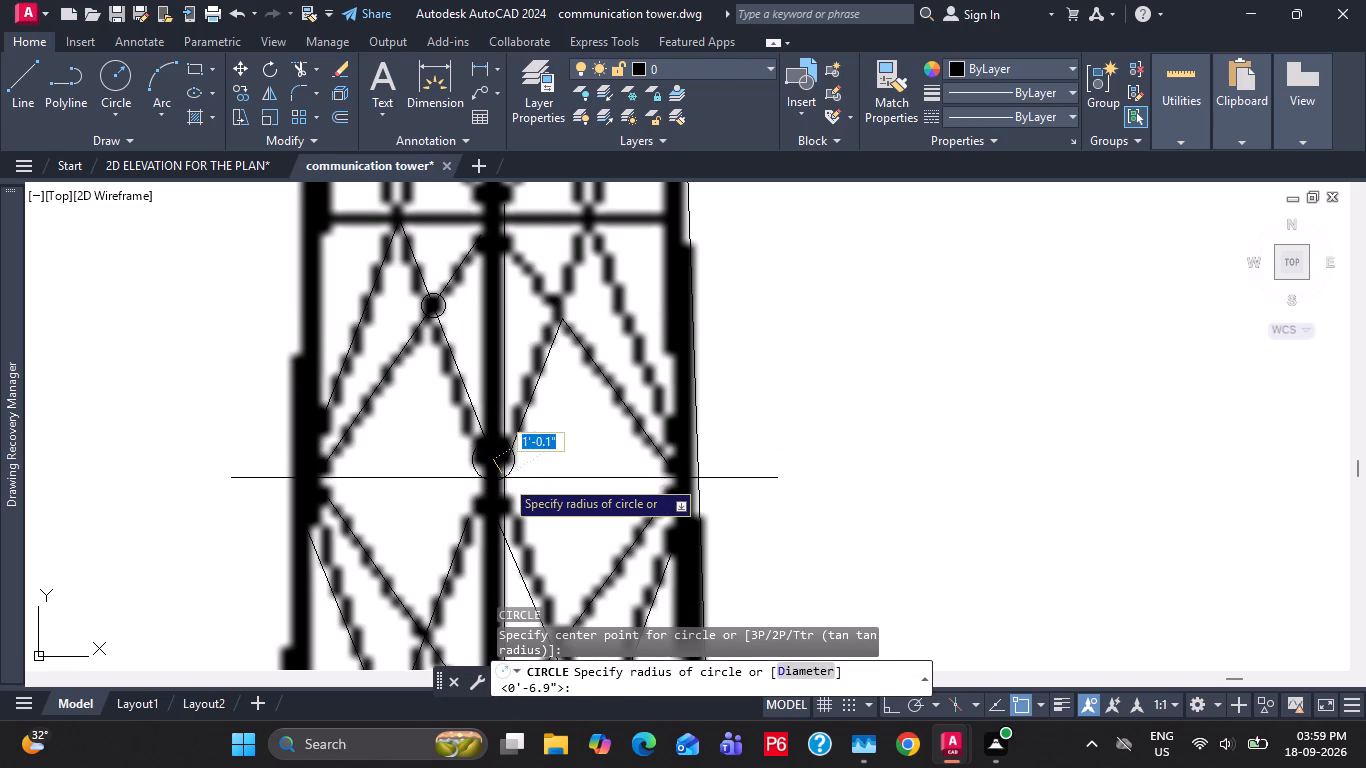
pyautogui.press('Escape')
# Draw a joint circle of about 9.9" radius at the fourth panel's lower joint on the centre member.
pyautogui.scroll(2, 483, 457)
pyautogui.press('c')
pyautogui.press('space')
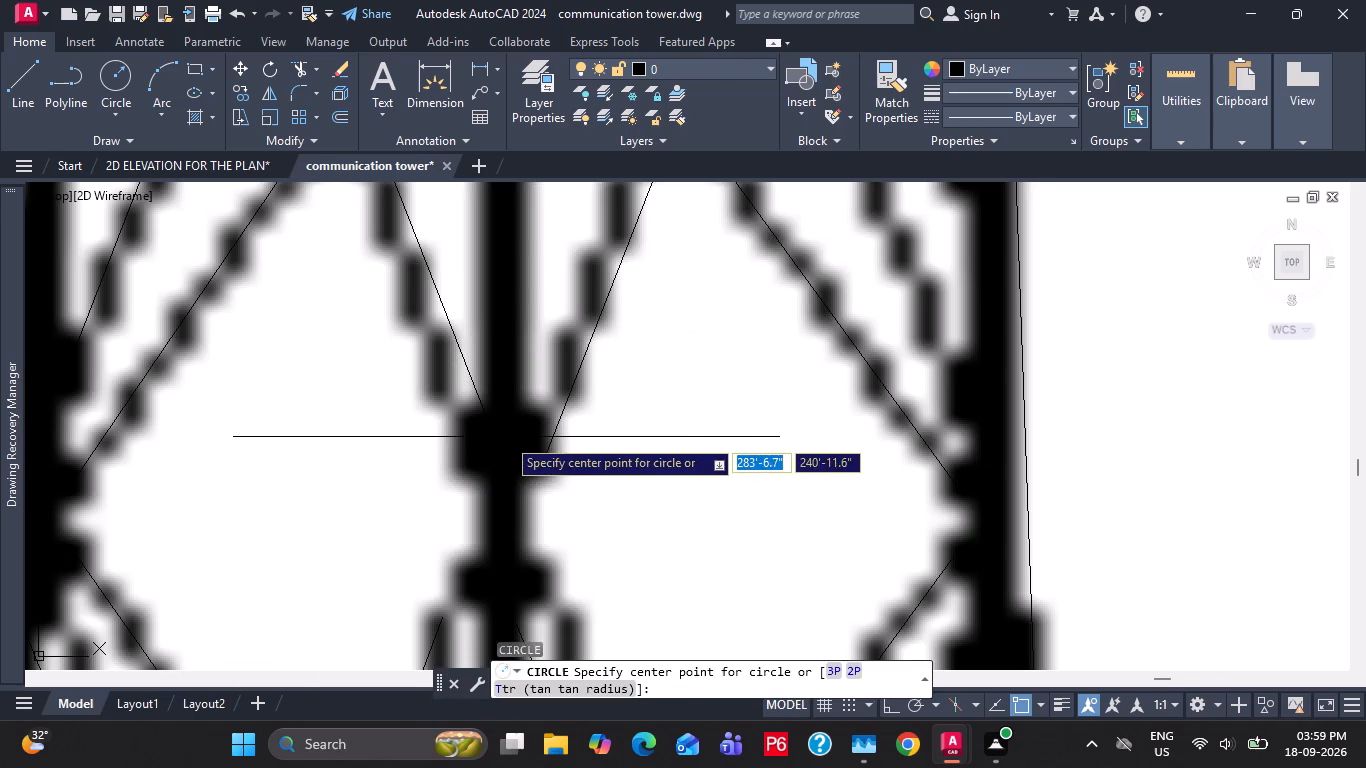
pyautogui.click(506, 437)
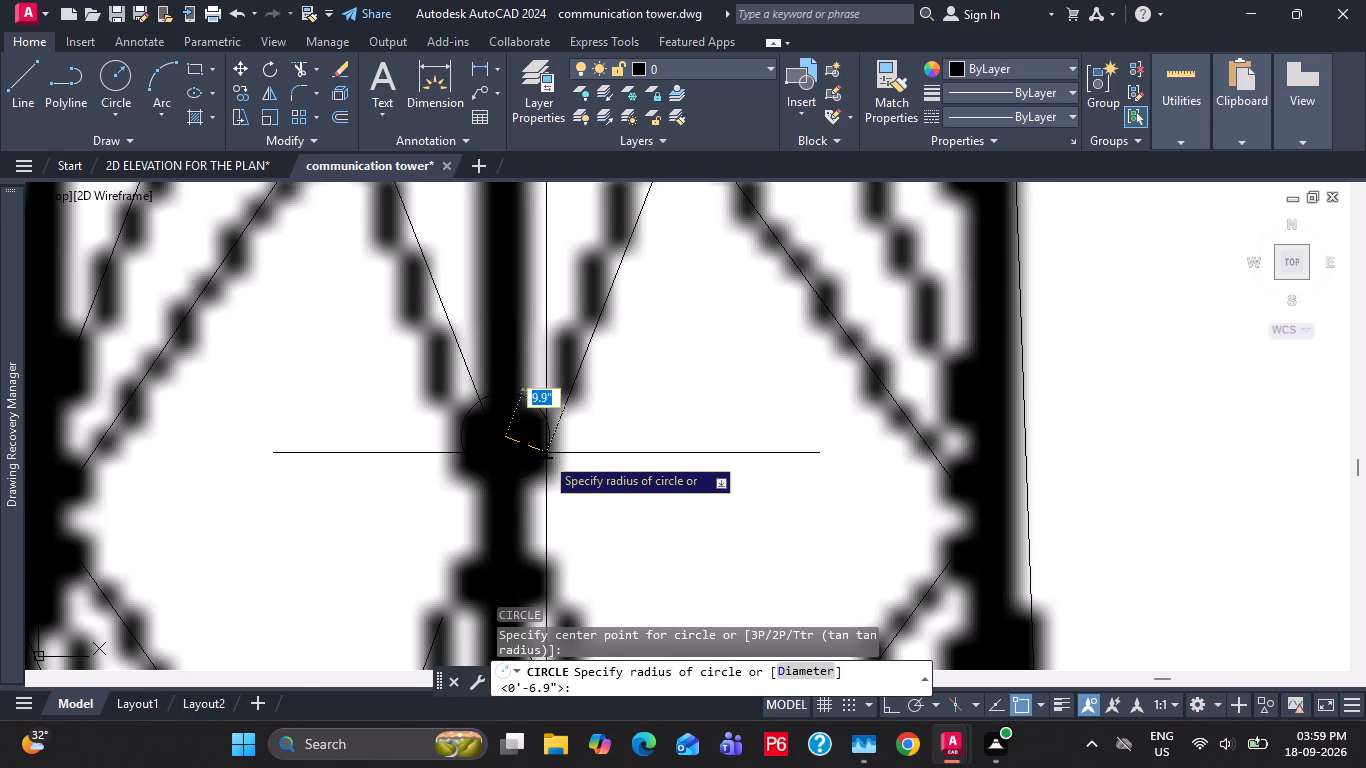
pyautogui.click(544, 455)
# Draw another joint circle at the third panel's upper joint on the centre member, directly below the previous circle.
pyautogui.scroll(-2, 556, 385)
pyautogui.press('c')
pyautogui.press('space')
pyautogui.scroll(1, 524, 475)
pyautogui.click(540, 455)
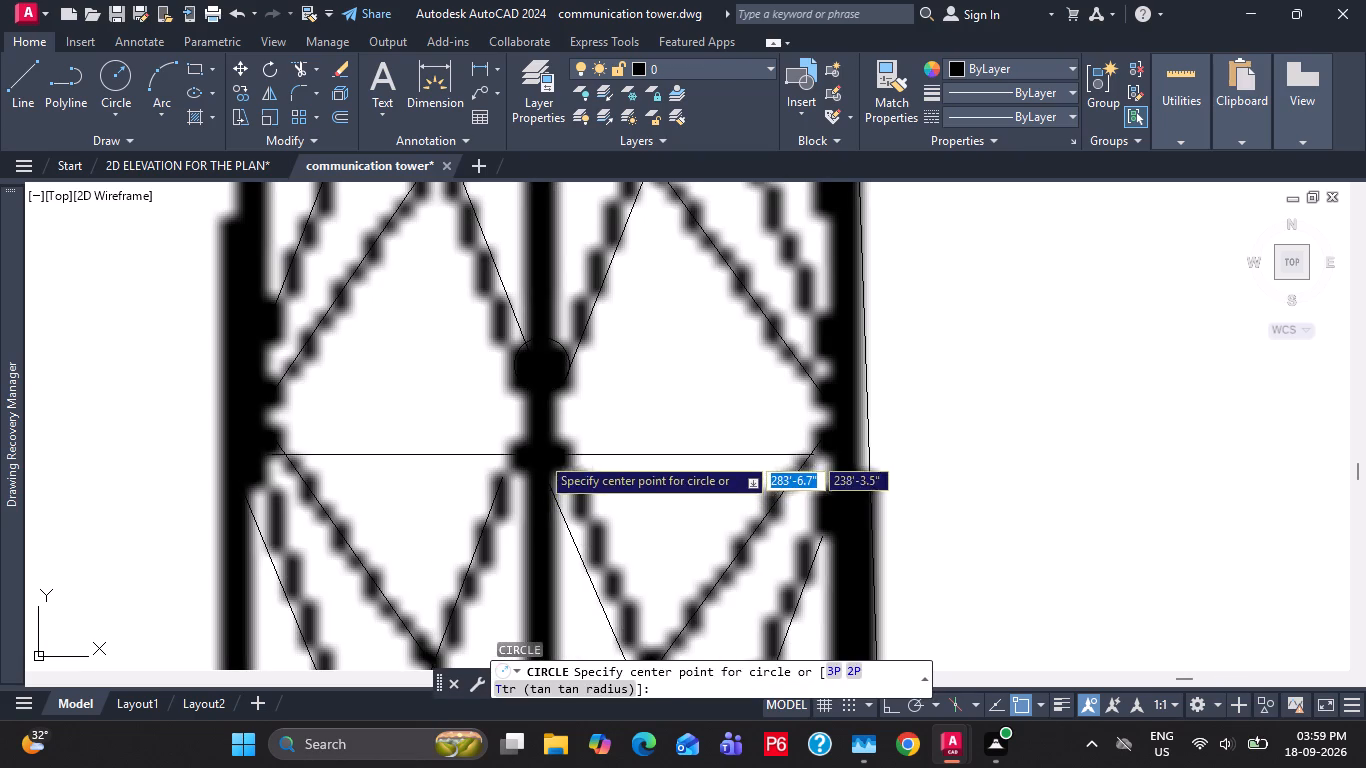
pyautogui.click(552, 473)
# Trace the fourth panel's steep brace from the horizontal's left-hand crossing up to the centre member's upper joint, about 11'-2" long at 73°.
pyautogui.scroll(-2, 558, 428)
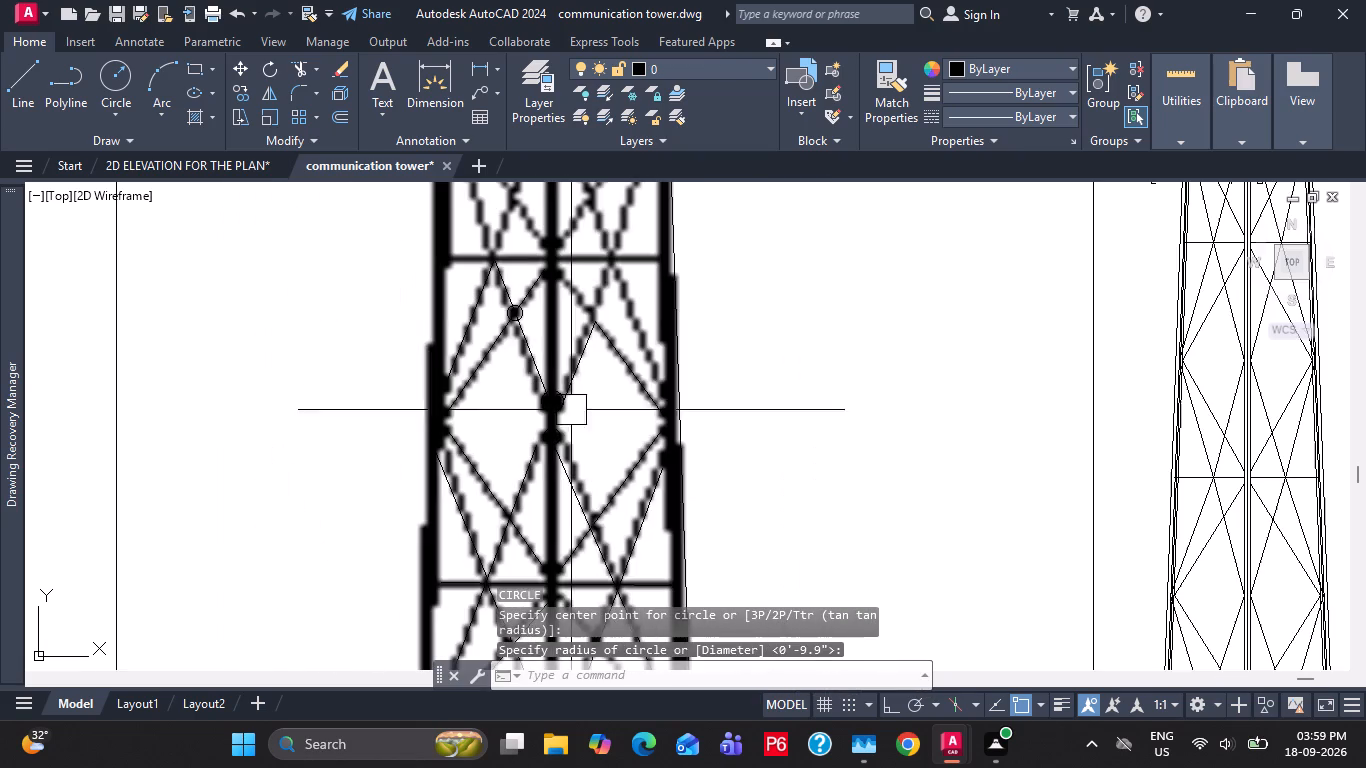
pyautogui.moveTo(597, 342); pyautogui.dragTo(583, 495, button='middle')
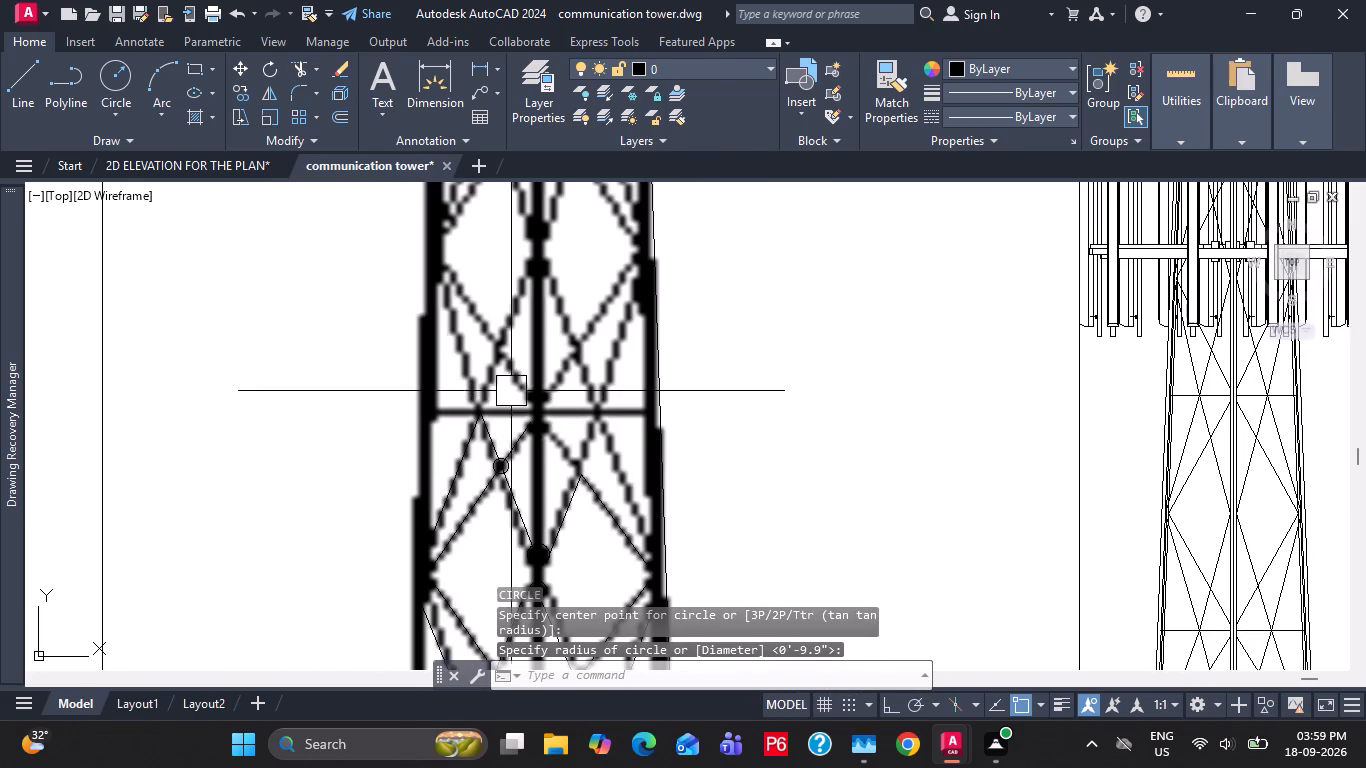
pyautogui.write('l')
pyautogui.press('space')
pyautogui.click(478, 410)
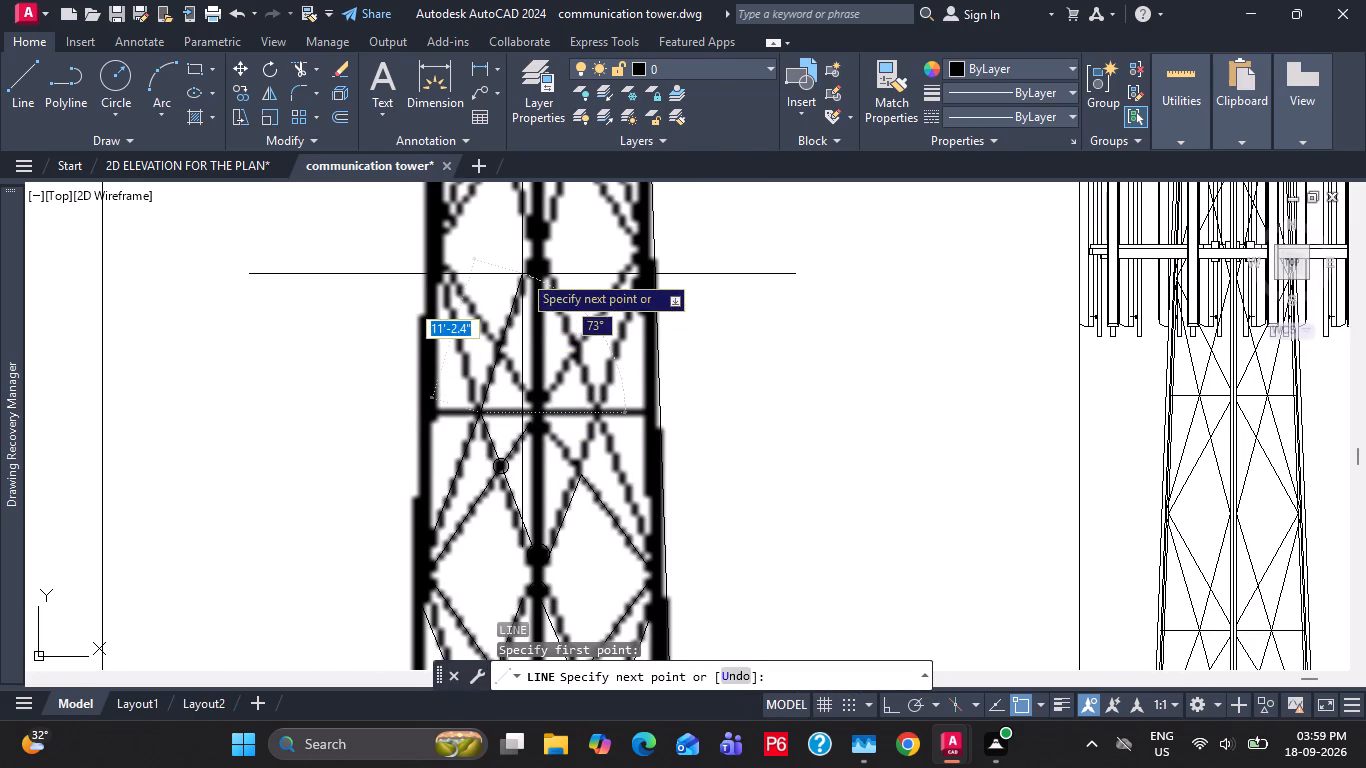
pyautogui.click(526, 273)
pyautogui.press('Escape')
# Trace the fourth panel's steep brace from the horizontal's left-hand crossing up to the left leg's upper joint.
pyautogui.press('l')
pyautogui.press('space')
pyautogui.click(473, 406)
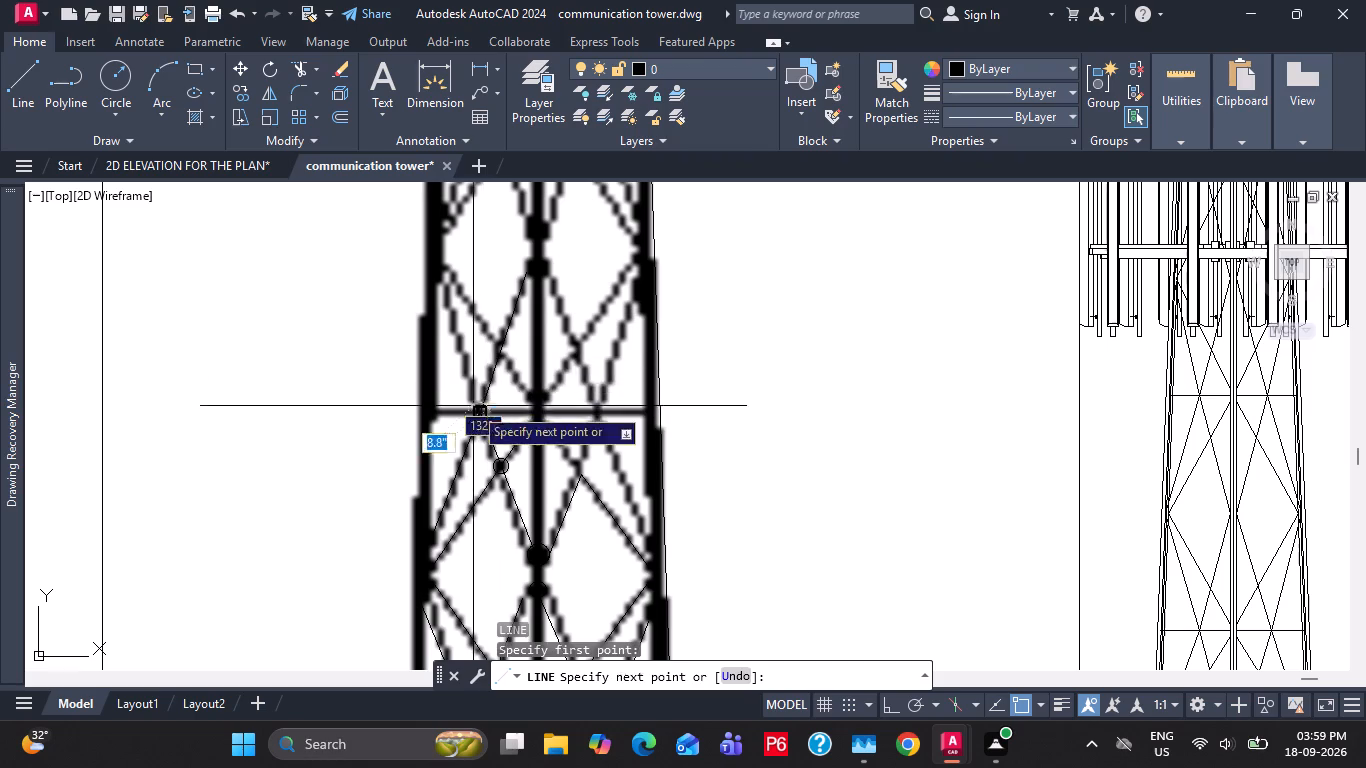
pyautogui.click(443, 279)
pyautogui.press('Escape')
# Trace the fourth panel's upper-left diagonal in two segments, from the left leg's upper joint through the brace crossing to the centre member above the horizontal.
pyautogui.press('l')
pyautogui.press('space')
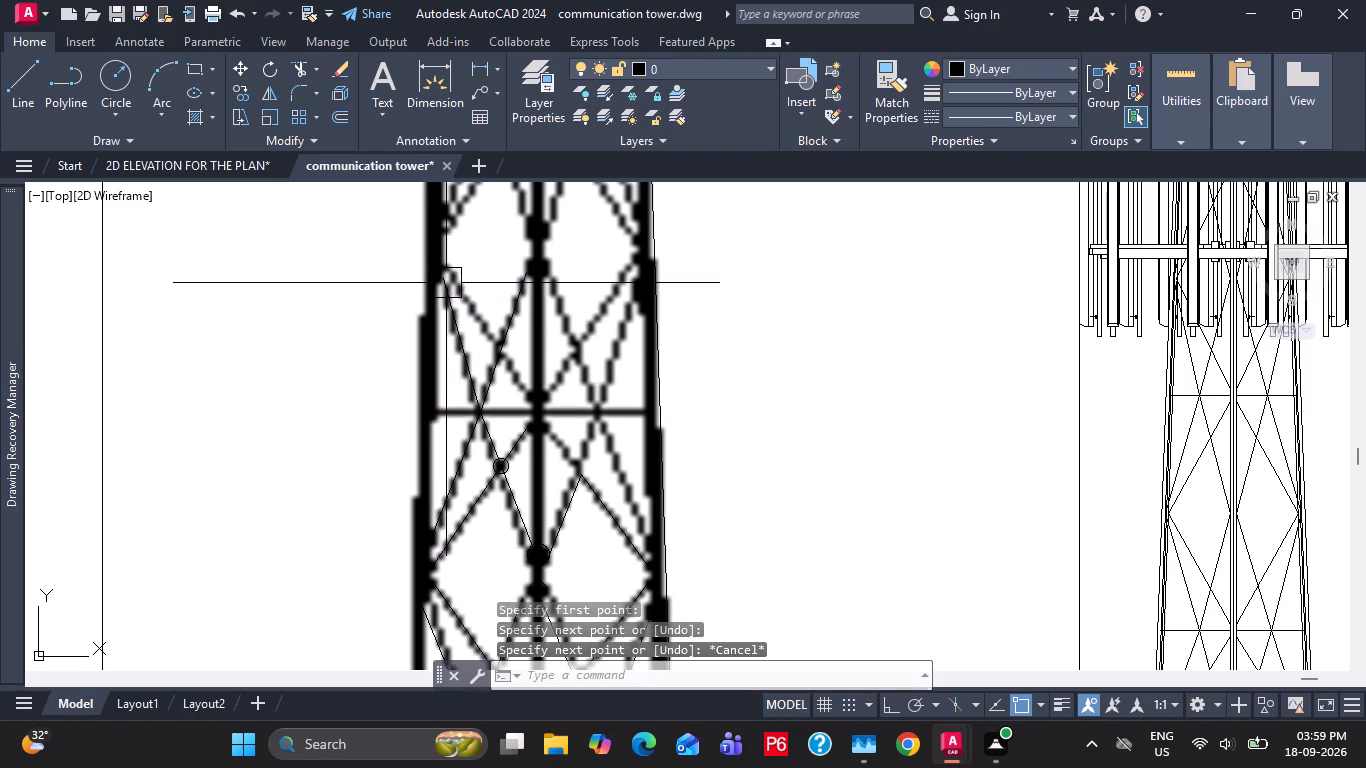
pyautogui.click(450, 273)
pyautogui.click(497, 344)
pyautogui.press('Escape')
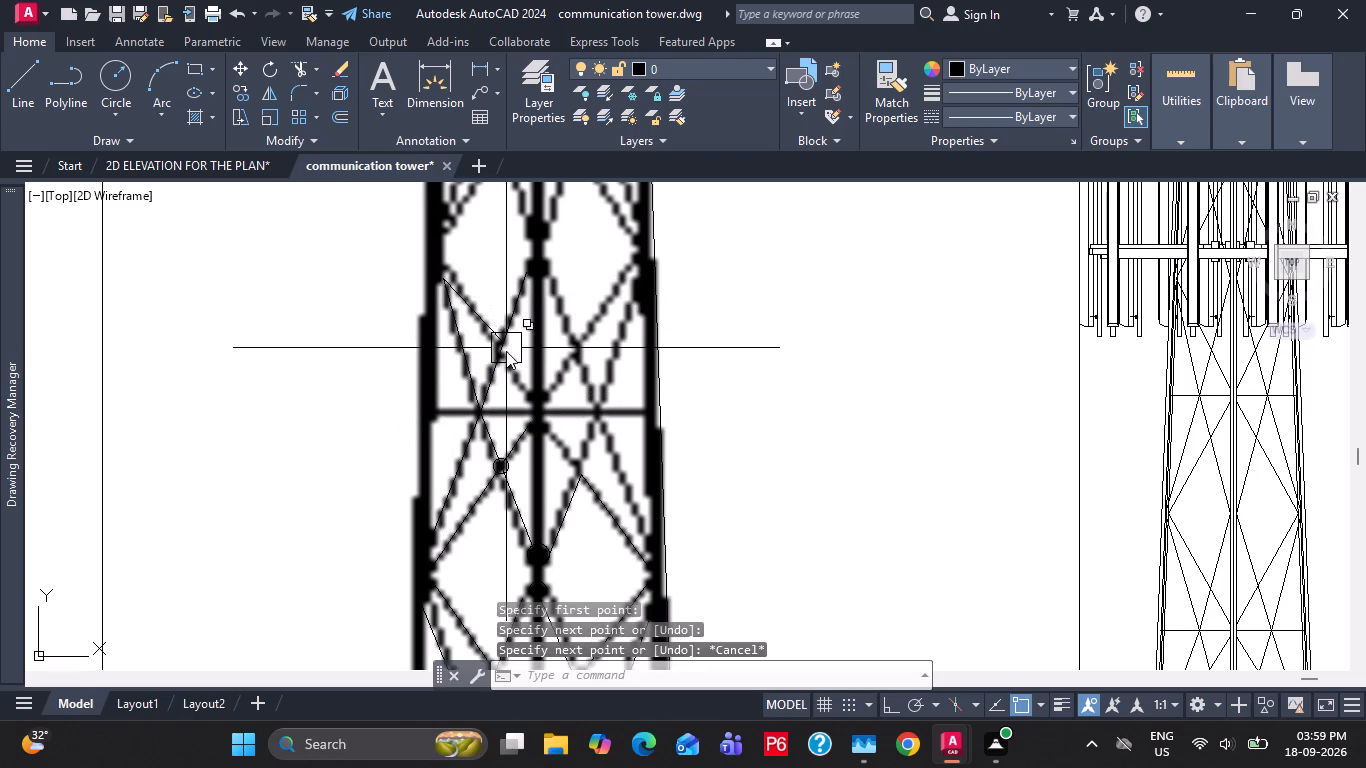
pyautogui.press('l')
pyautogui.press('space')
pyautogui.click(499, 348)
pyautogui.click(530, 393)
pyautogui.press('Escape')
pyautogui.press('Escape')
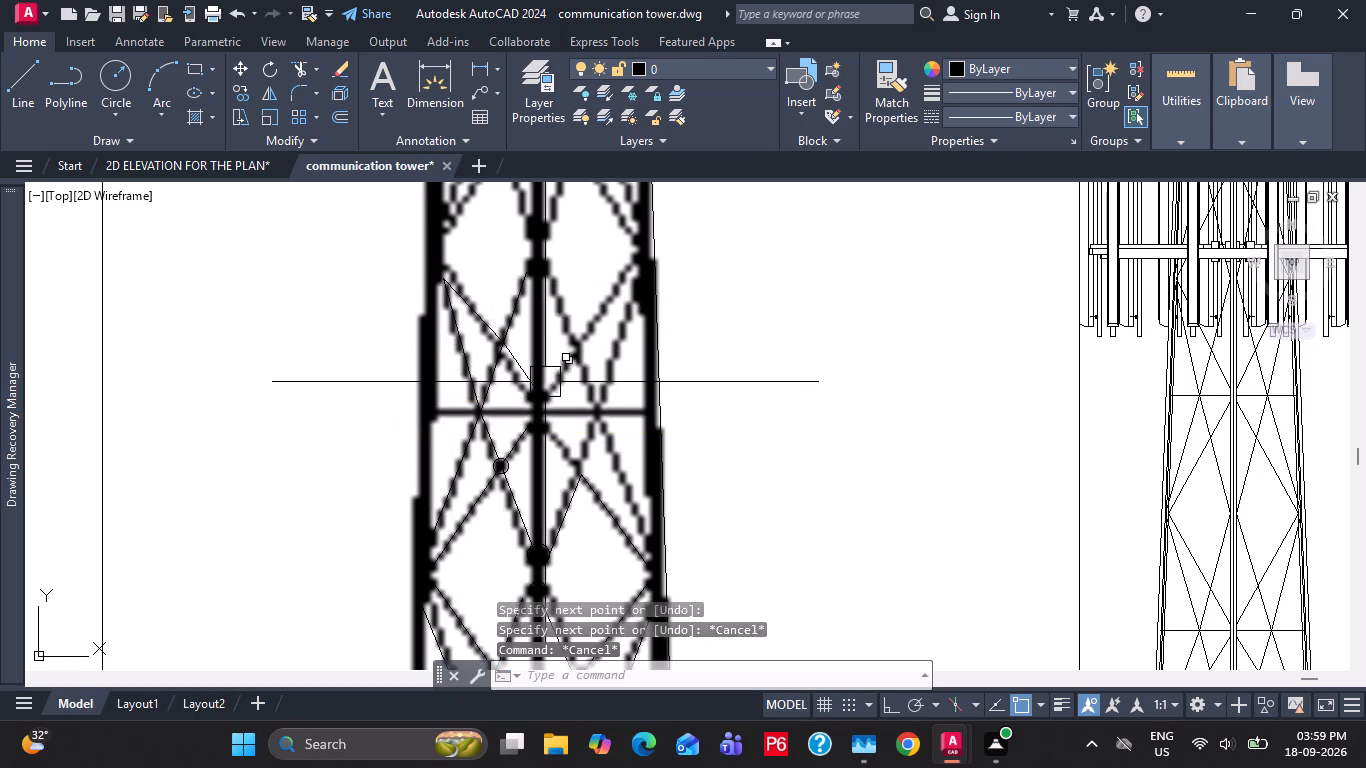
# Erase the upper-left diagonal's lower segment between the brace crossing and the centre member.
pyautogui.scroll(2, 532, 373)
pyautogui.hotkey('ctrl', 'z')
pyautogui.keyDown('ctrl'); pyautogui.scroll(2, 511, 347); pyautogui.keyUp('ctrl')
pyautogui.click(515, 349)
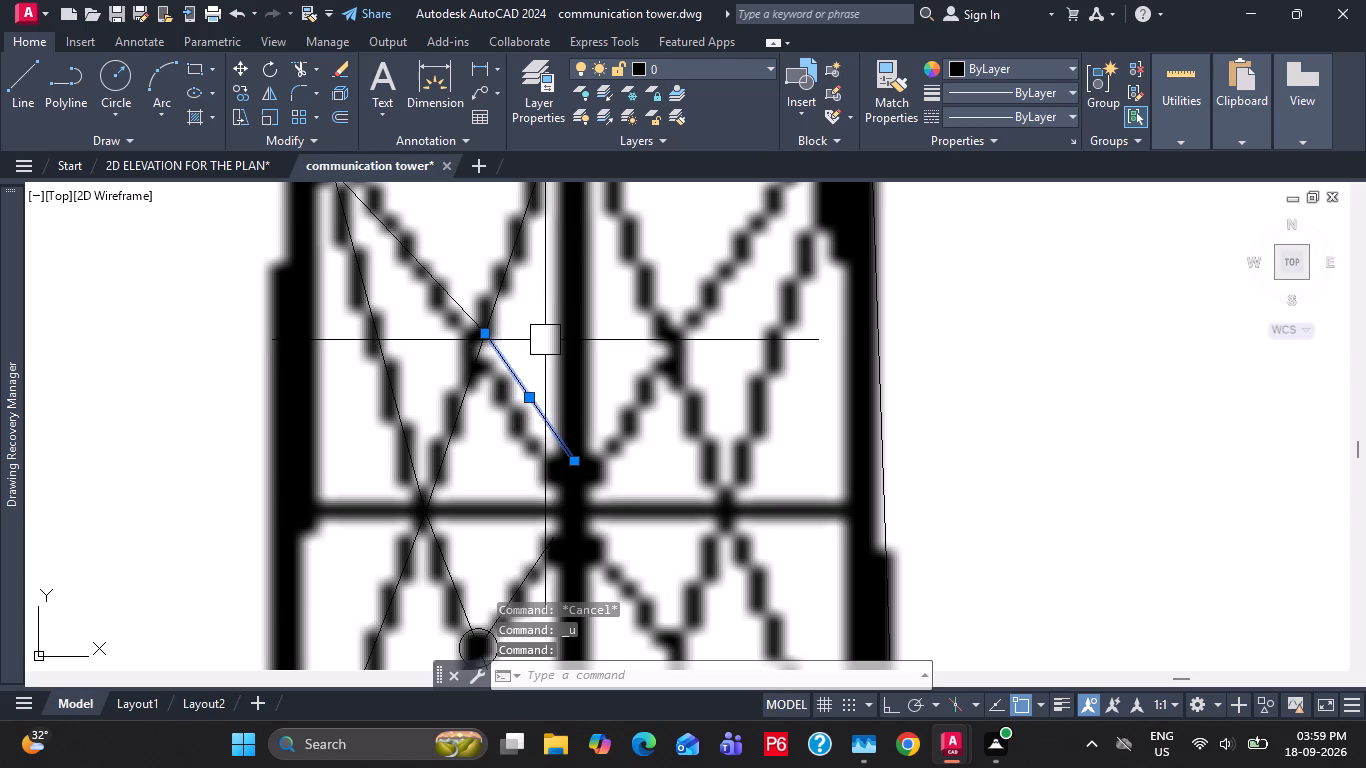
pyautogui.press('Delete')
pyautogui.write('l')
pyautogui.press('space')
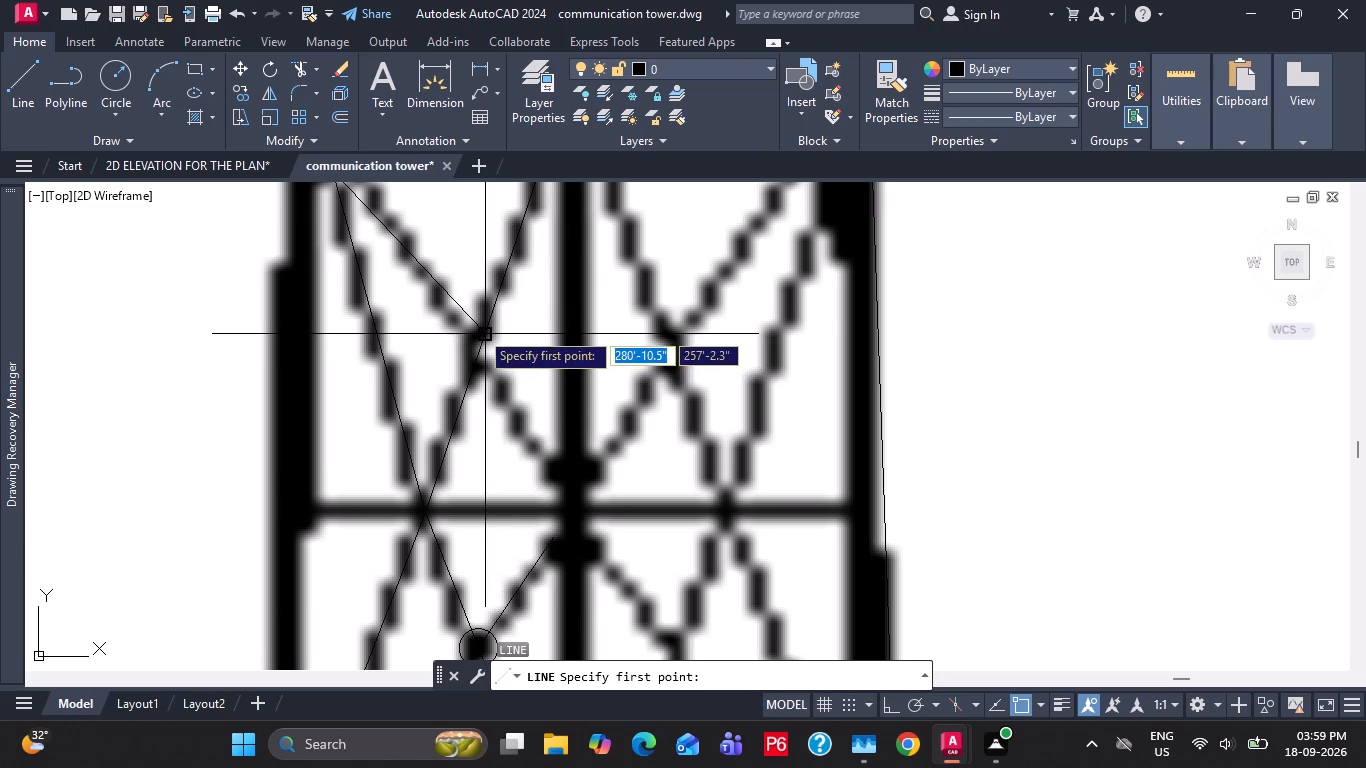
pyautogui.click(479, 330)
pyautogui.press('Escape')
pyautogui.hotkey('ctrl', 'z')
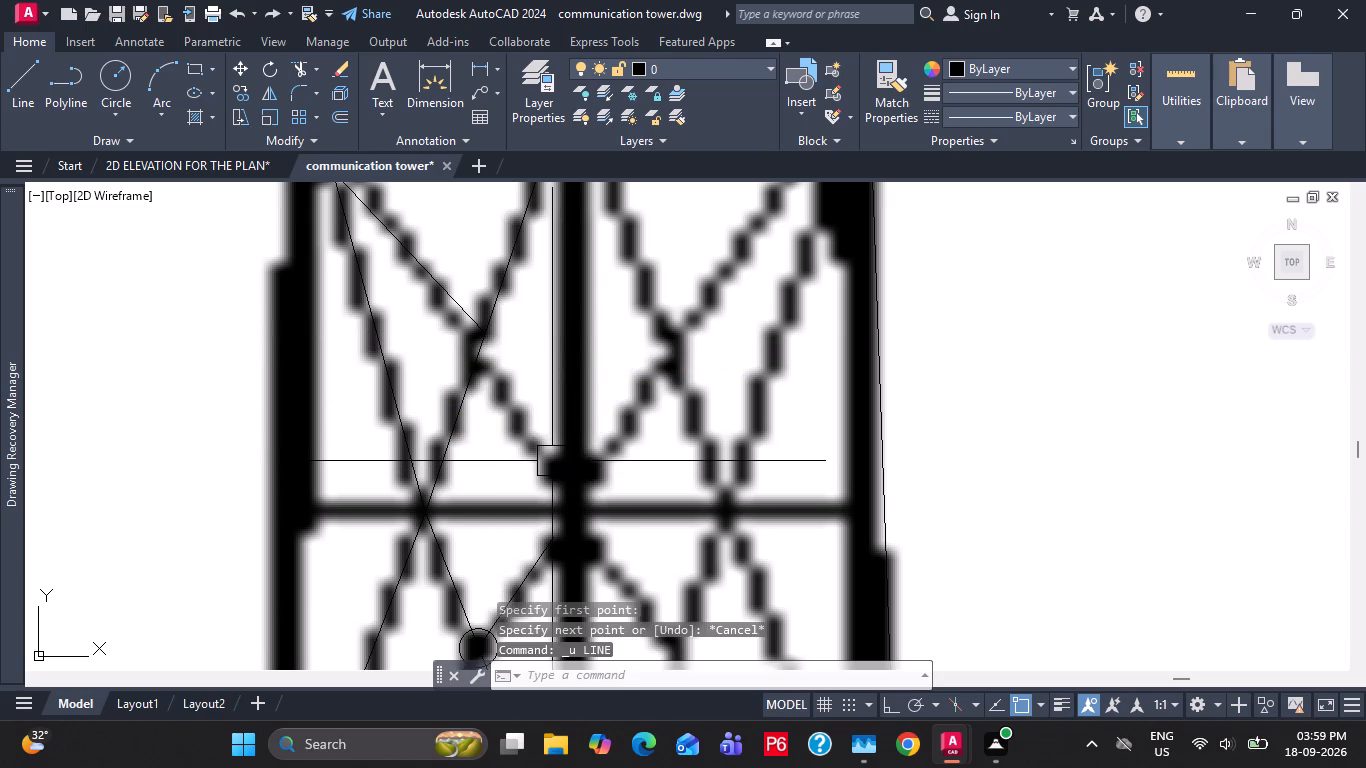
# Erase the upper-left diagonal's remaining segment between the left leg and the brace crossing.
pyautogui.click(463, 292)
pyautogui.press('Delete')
# Trace the fourth panel's upper-left diagonal as one line from the centre member just above the horizontal to the left leg's upper joint.
pyautogui.moveTo(522, 308); pyautogui.dragTo(534, 341, button='middle')
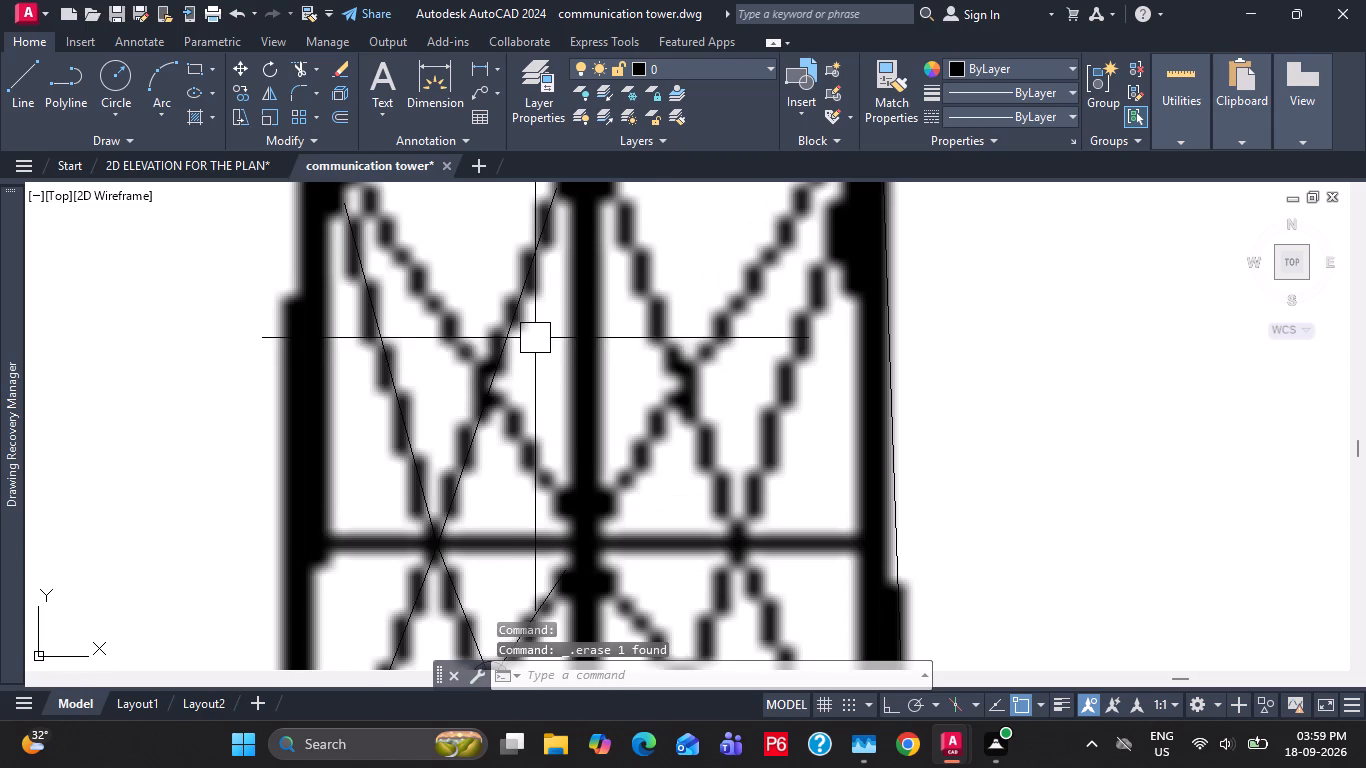
pyautogui.press('l')
pyautogui.press('space')
pyautogui.click(561, 492)
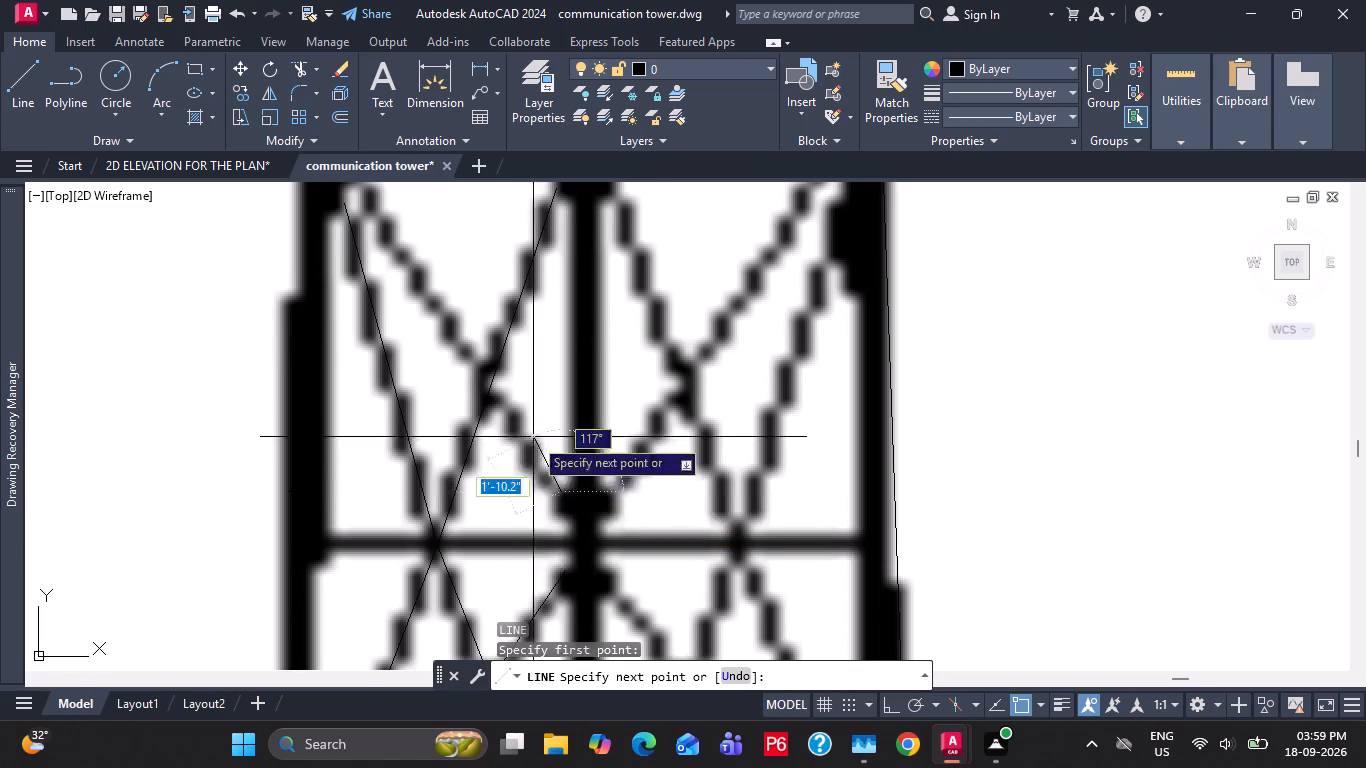
pyautogui.moveTo(492, 325); pyautogui.dragTo(513, 387, button='middle')
pyautogui.click(367, 230)
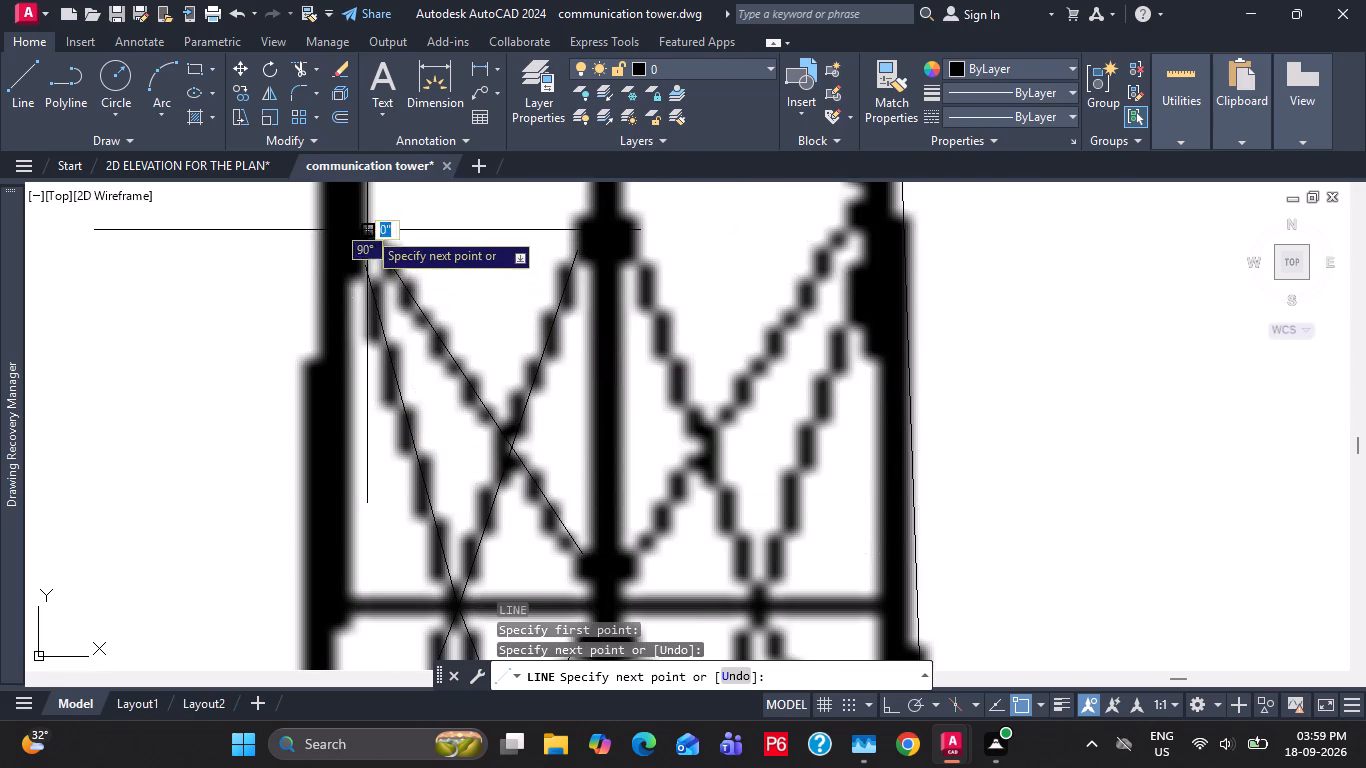
pyautogui.press('Escape')
# Trace the fourth panel's upper-right diagonal from the centre member just above the horizontal to the right leg's upper joint, at about 57°.
pyautogui.scroll(-1, 436, 261)
pyautogui.moveTo(534, 256); pyautogui.dragTo(510, 369, button='middle')
pyautogui.press('l')
pyautogui.press('space')
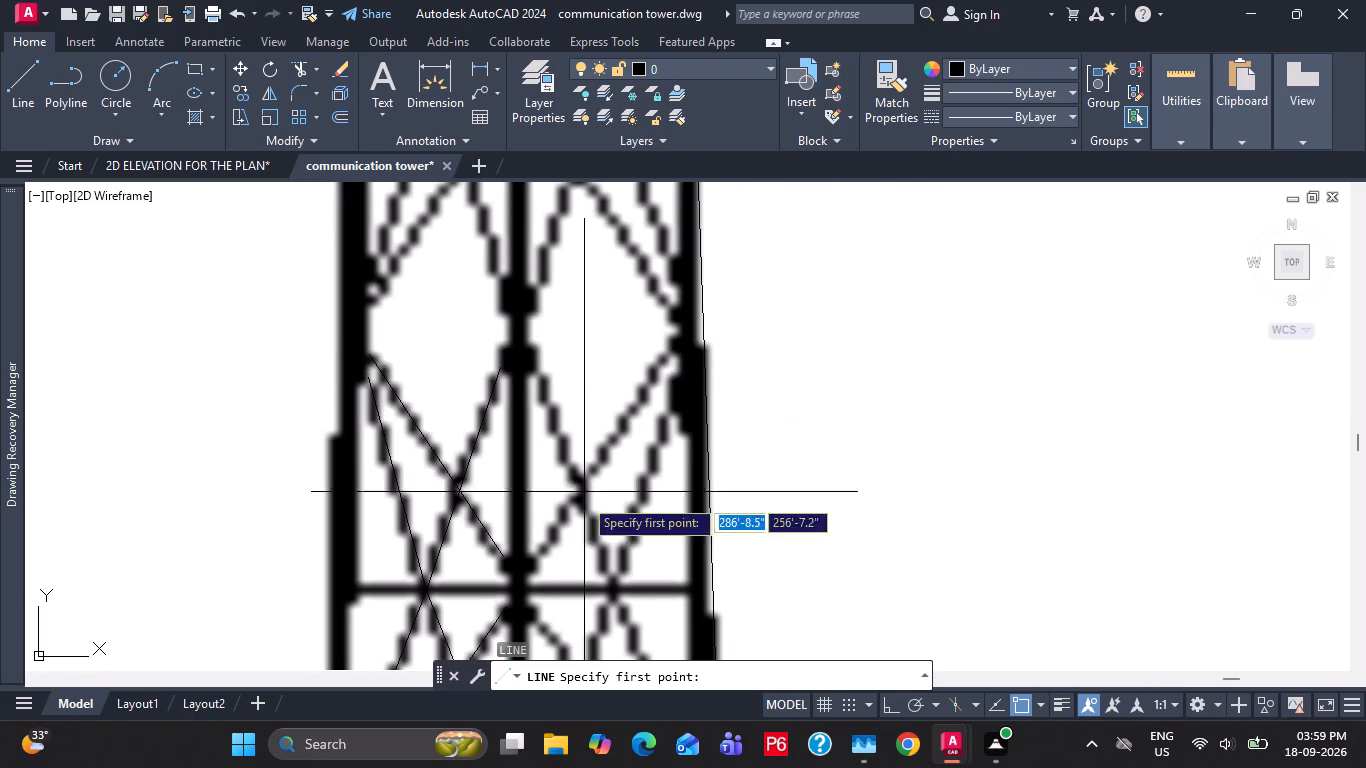
pyautogui.click(532, 565)
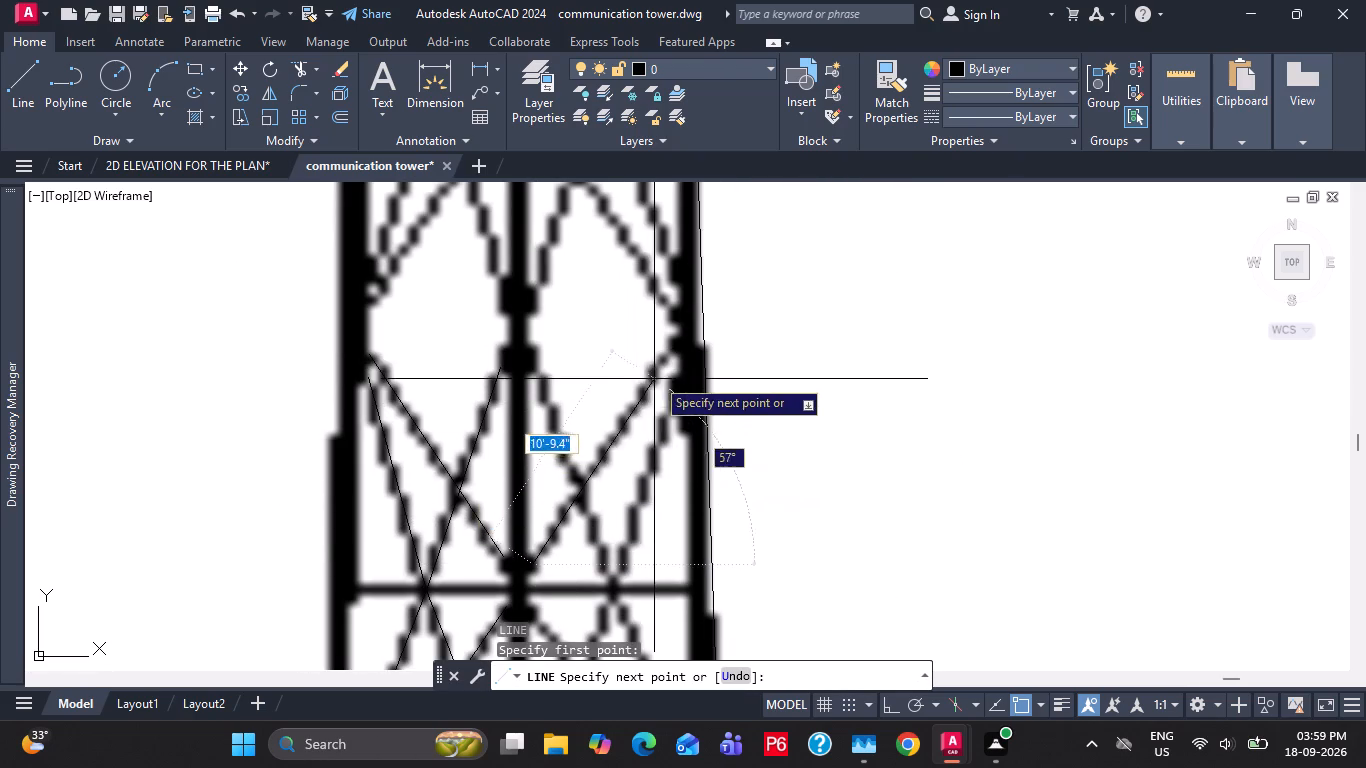
pyautogui.click(672, 344)
pyautogui.press('Escape')
pyautogui.press('Escape')
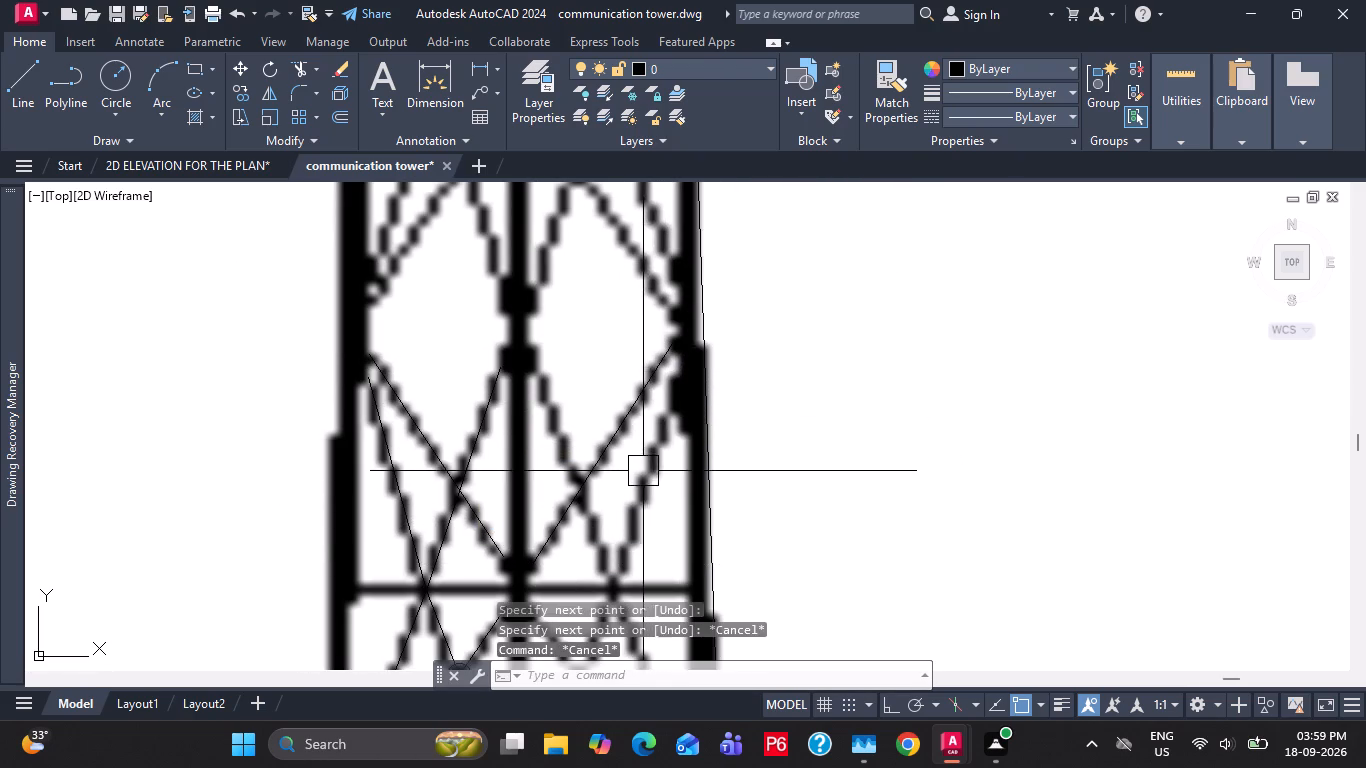
# Trace the fourth panel's steep right brace from the lower-right brace crossing up through the horizontal to the right leg's upper joint.
pyautogui.press('l')
pyautogui.press('space')
pyautogui.moveTo(614, 549); pyautogui.dragTo(634, 356, button='middle')
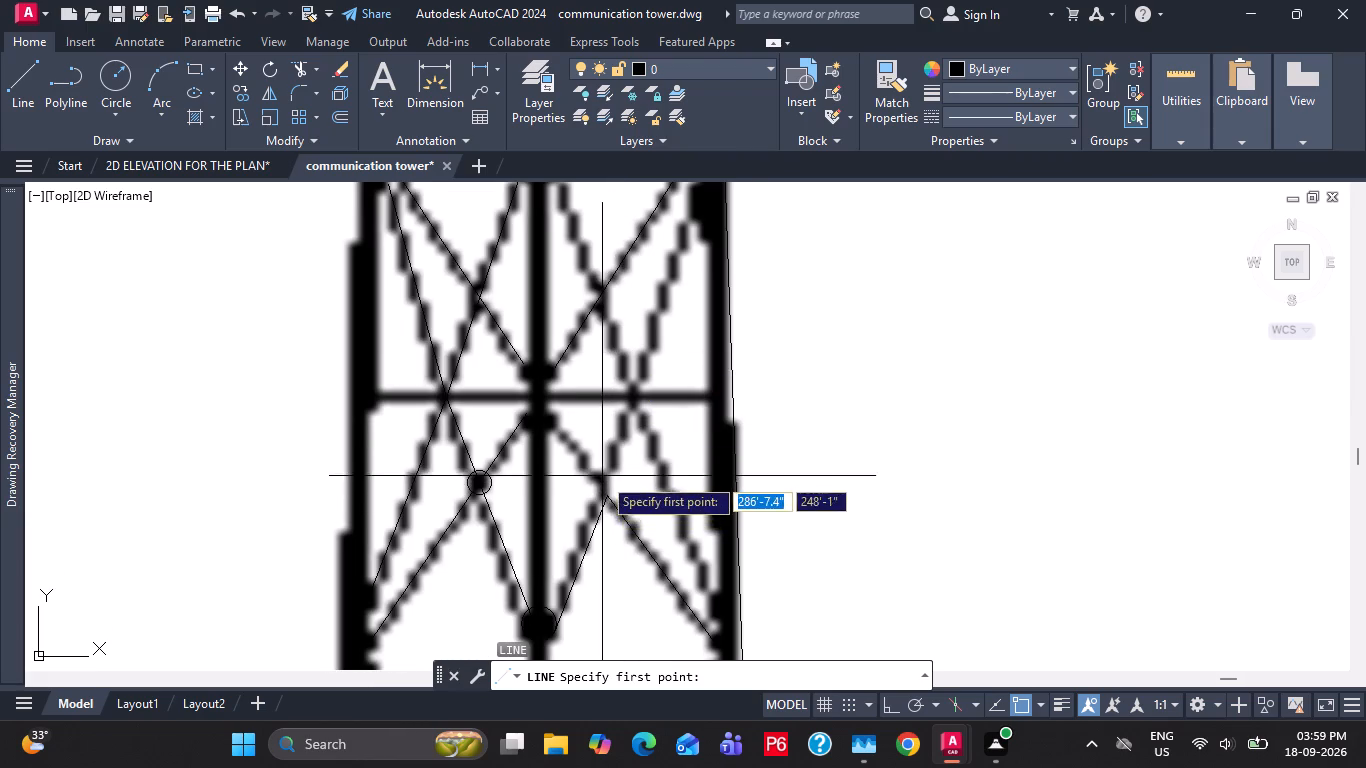
pyautogui.click(602, 476)
pyautogui.moveTo(666, 365); pyautogui.dragTo(660, 442, button='middle')
pyautogui.click(685, 303)
pyautogui.press('Escape')
pyautogui.press('Escape')
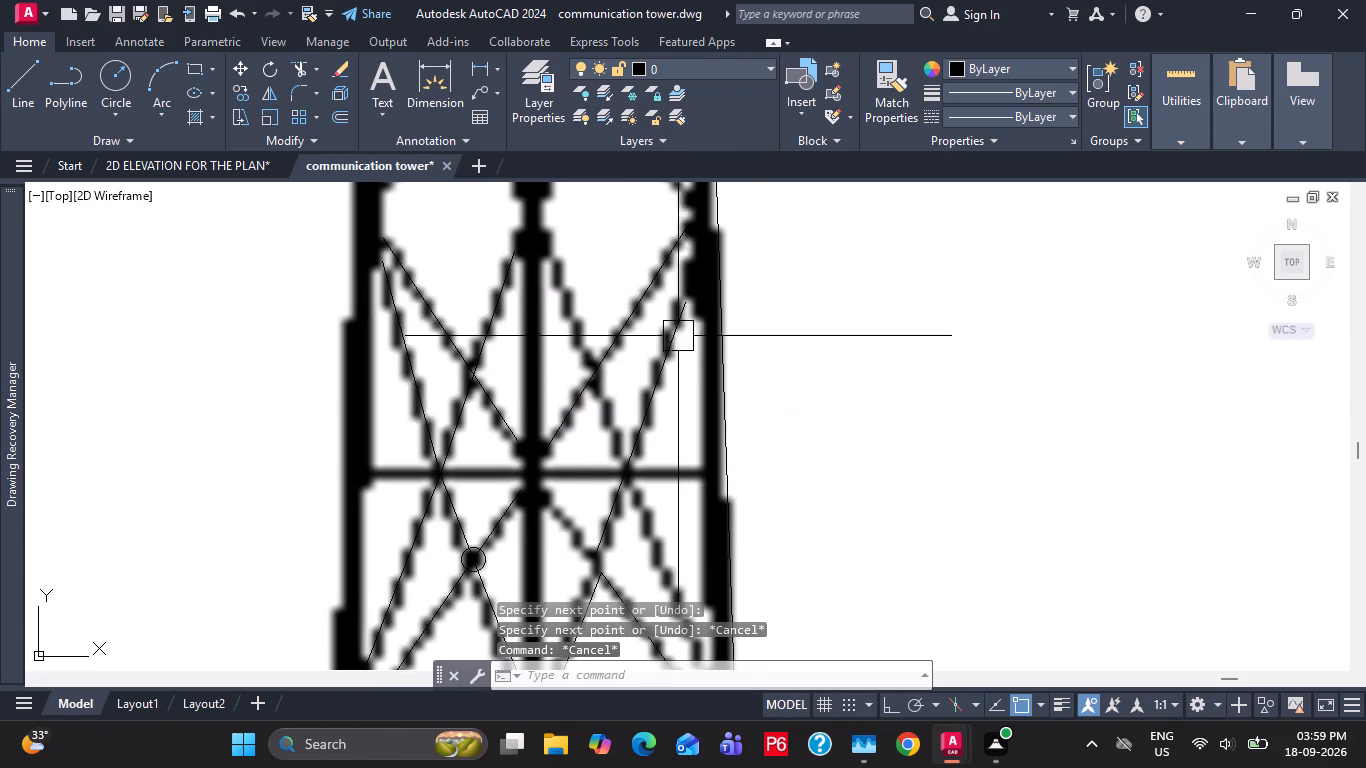
# Trace the rest of the fourth panel's lower-right diagonal from the brace crossing up to the centre member just below the horizontal.
pyautogui.write('l')
pyautogui.press('space')
pyautogui.moveTo(695, 512); pyautogui.dragTo(691, 341, button='middle')
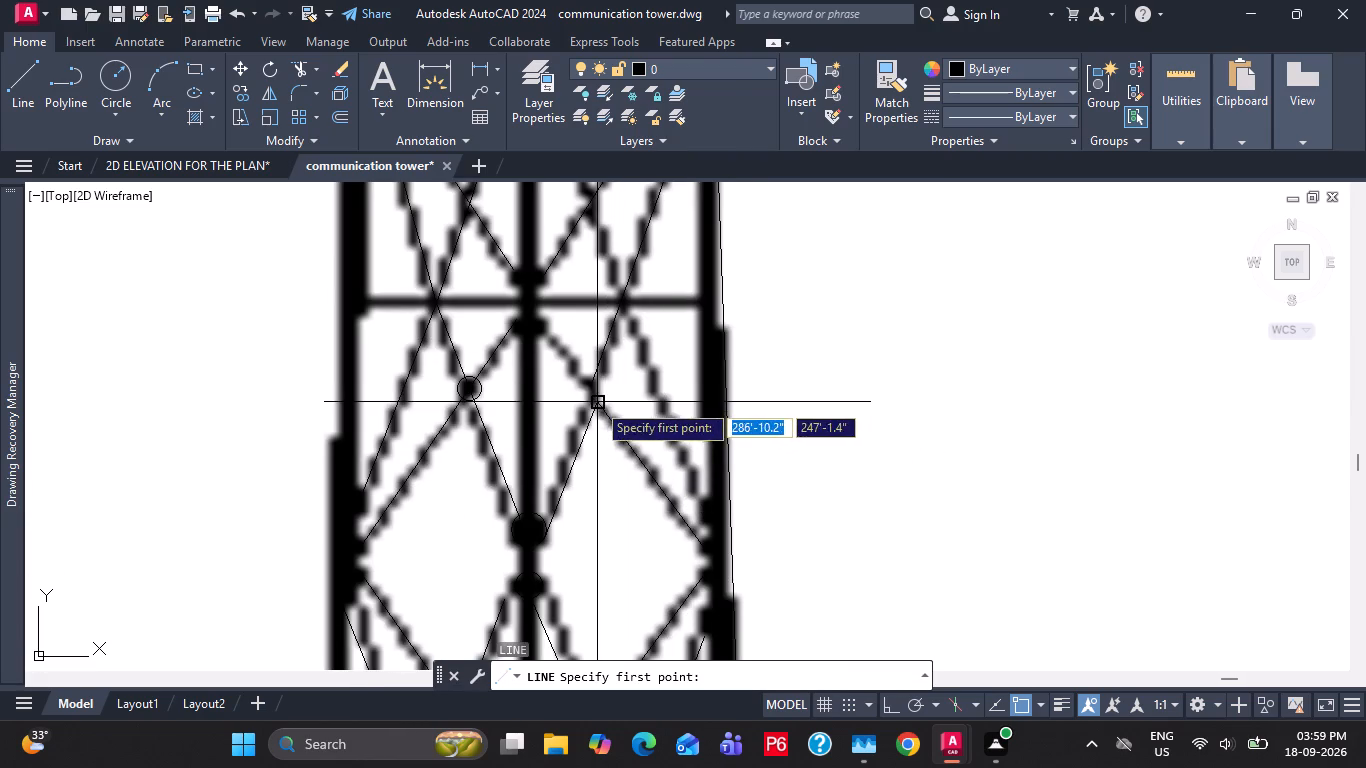
pyautogui.click(596, 402)
pyautogui.click(543, 323)
pyautogui.press('Escape')
pyautogui.press('Escape')
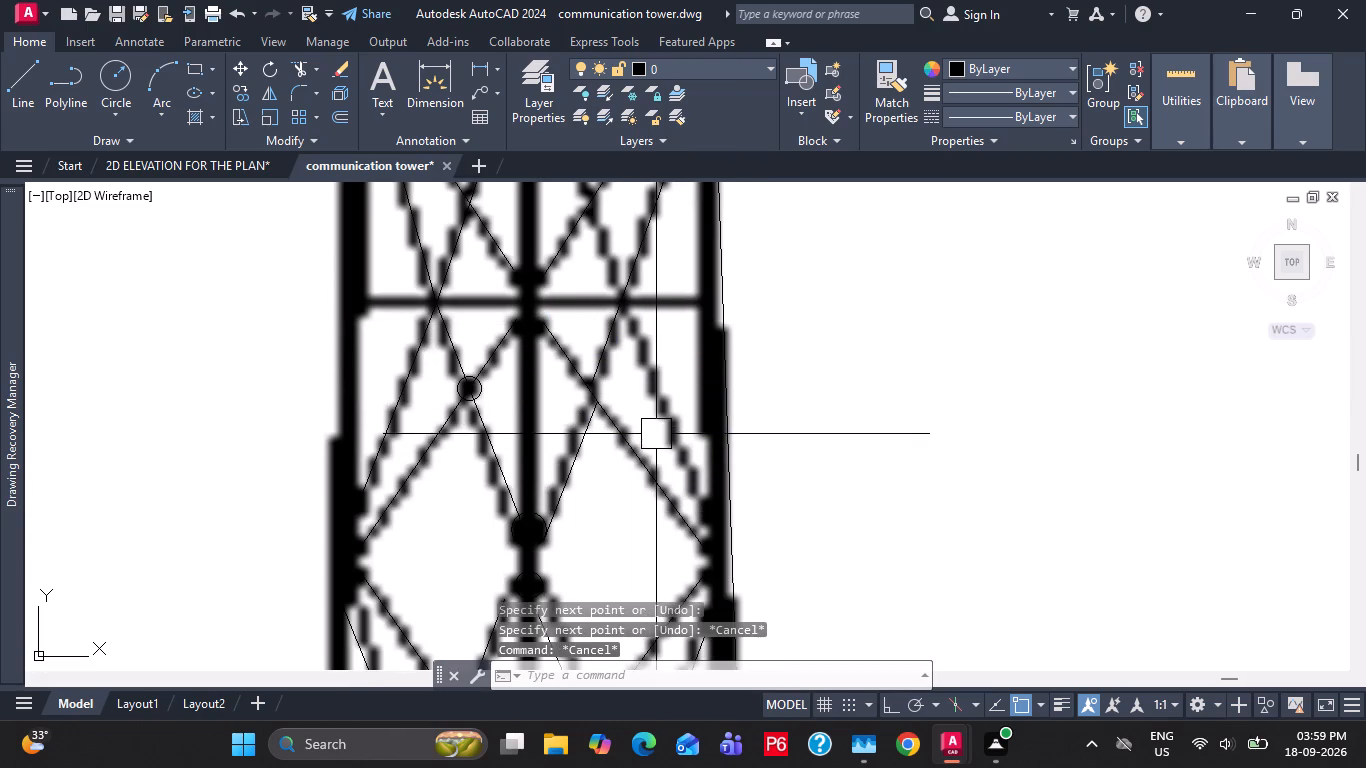
# Trace the fourth panel's lower-right steep brace from the right leg up to the brace crossing on the horizontal, at about 110°.
pyautogui.press('l')
pyautogui.press('space')
pyautogui.click(705, 507)
pyautogui.moveTo(684, 377); pyautogui.dragTo(681, 450, button='middle')
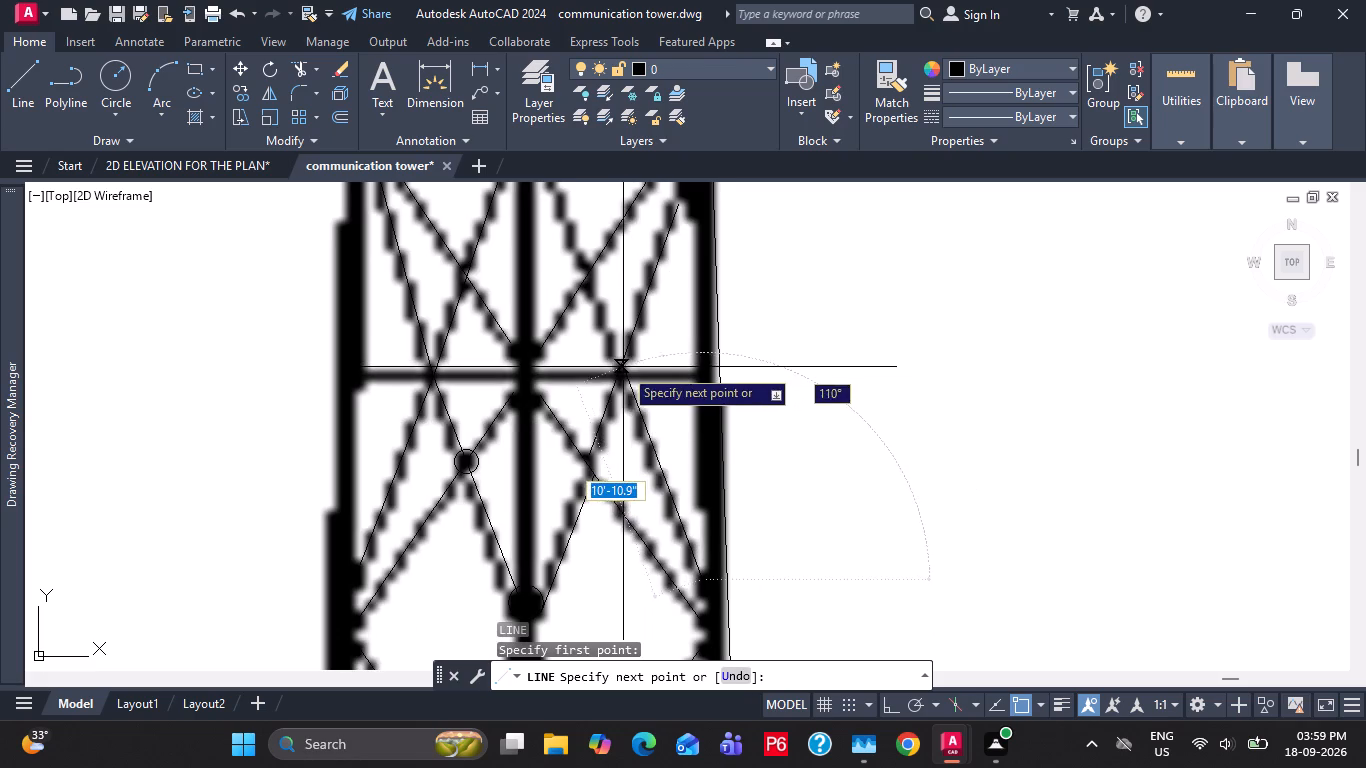
pyautogui.click(622, 379)
pyautogui.press('Escape')
pyautogui.press('Escape')
# Trace the fourth panel's upper-right steep brace from the crossing on the horizontal up to the centre member's upper joint, at about 107°.
pyautogui.moveTo(651, 330); pyautogui.dragTo(656, 381, button='middle')
pyautogui.press('l')
pyautogui.press('space')
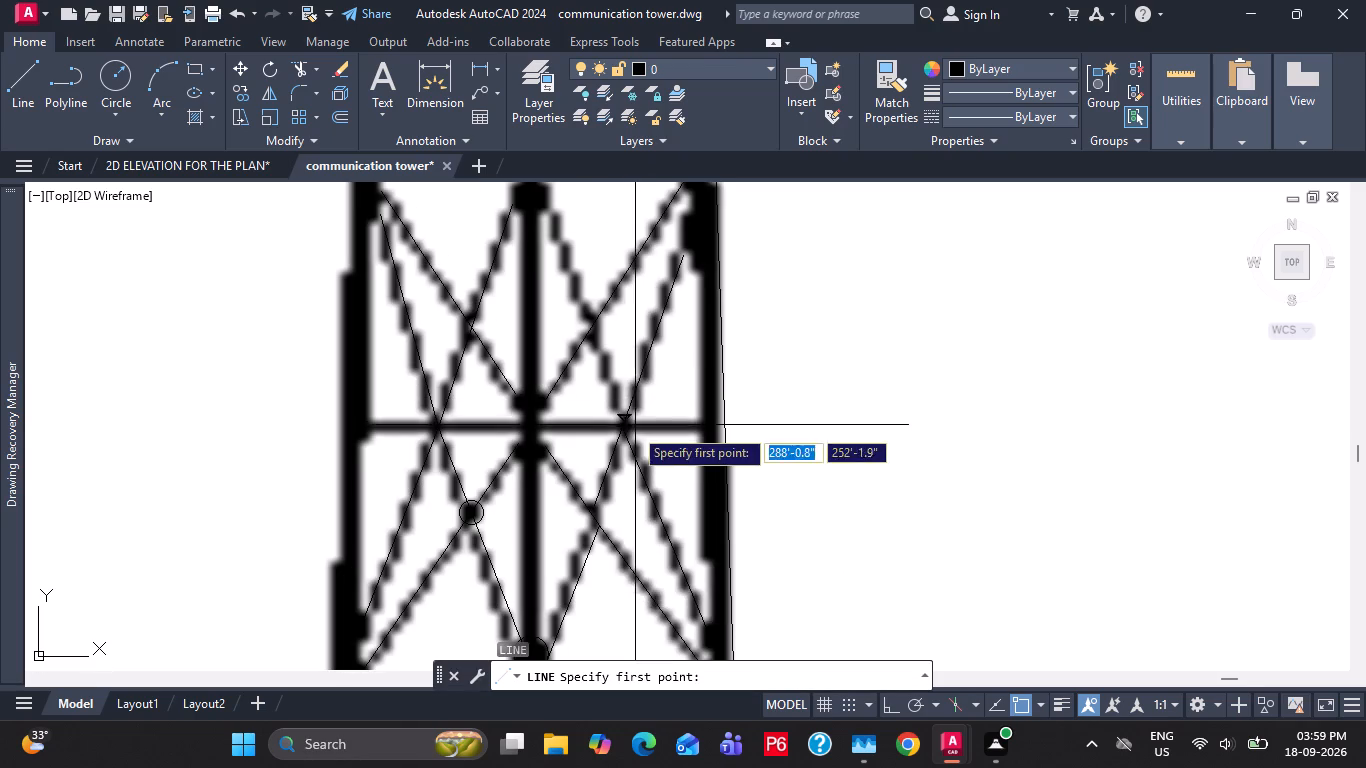
pyautogui.click(625, 421)
pyautogui.moveTo(617, 362); pyautogui.dragTo(625, 437, button='middle')
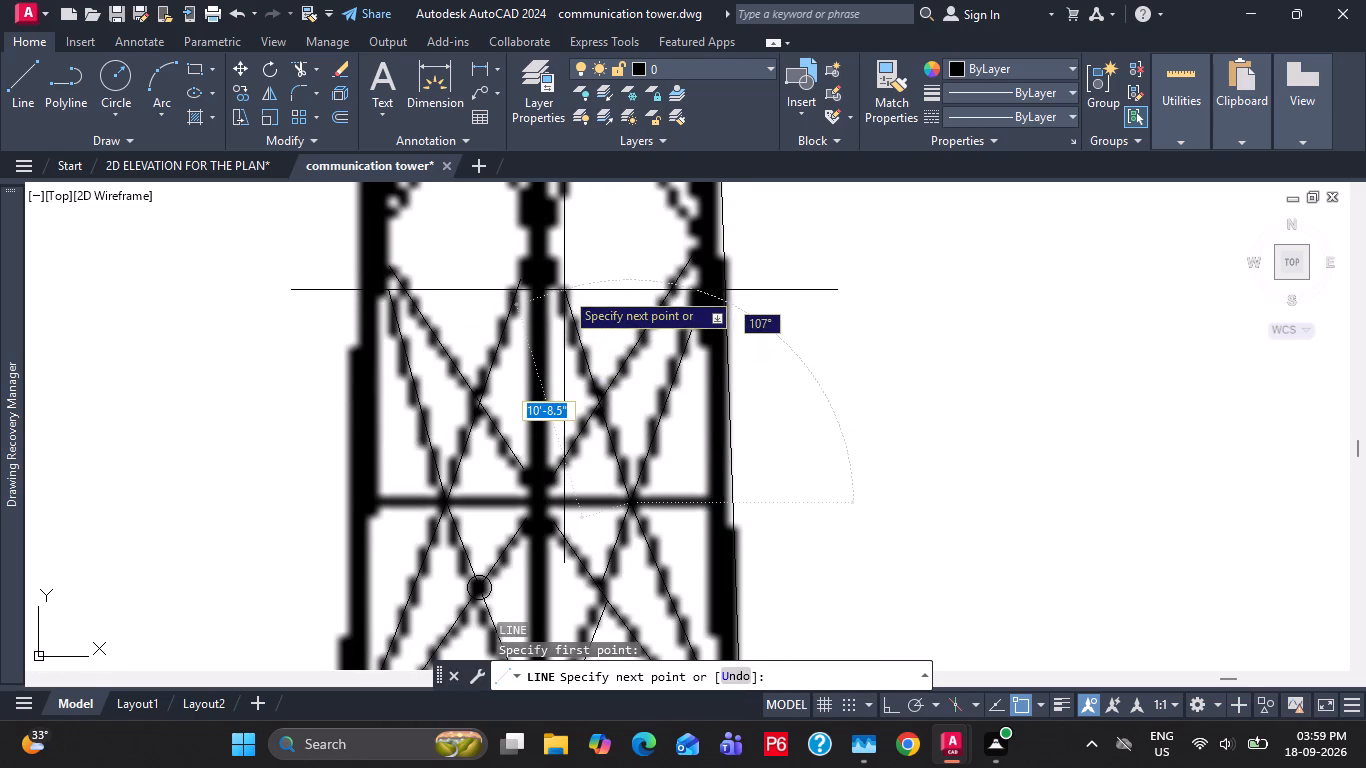
pyautogui.click(560, 285)
pyautogui.press('Escape')
pyautogui.press('Escape')
# Trace the fifth panel's two lower-right steep braces from the centre member up to the horizontal's crossing and down to the right leg.
pyautogui.write('l')
pyautogui.press('space')
pyautogui.moveTo(593, 318); pyautogui.dragTo(587, 400, button='middle')
pyautogui.moveTo(557, 337); pyautogui.dragTo(529, 448, button='middle')
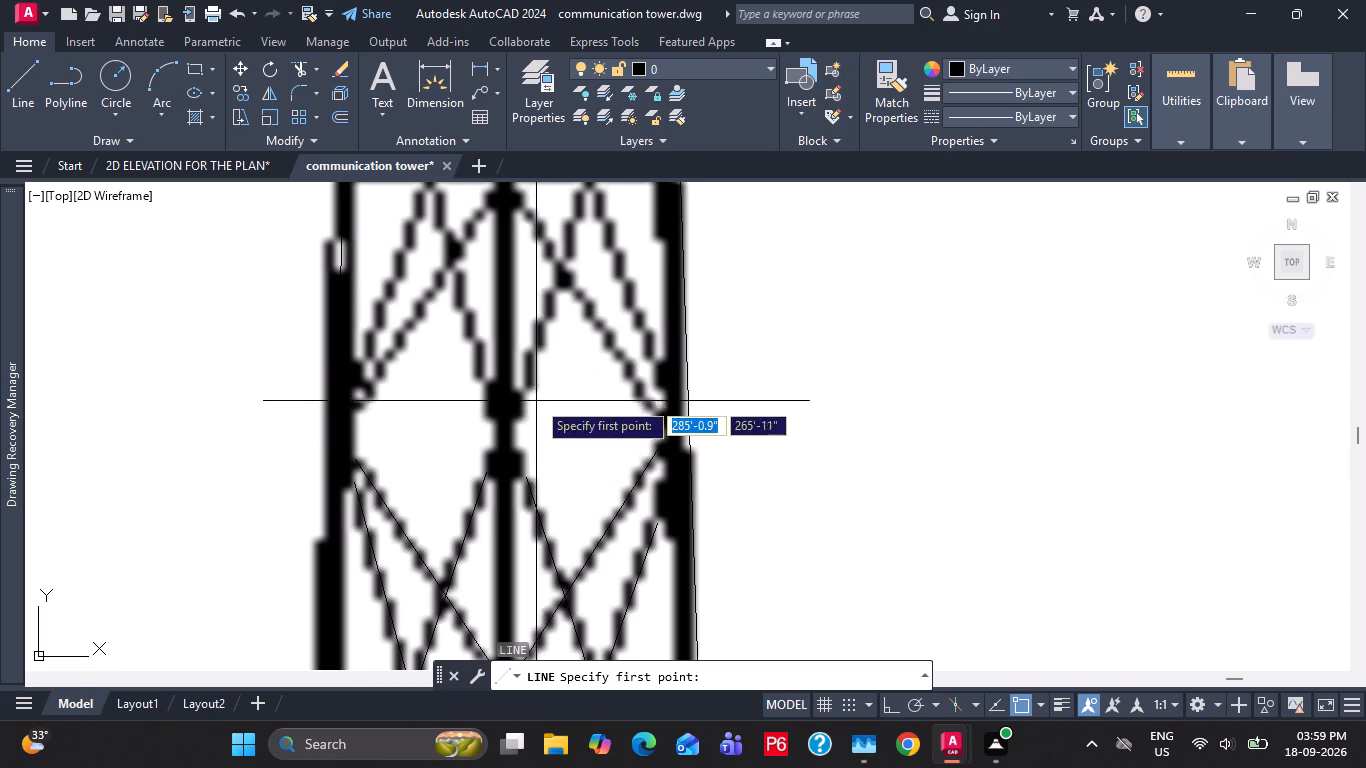
pyautogui.click(522, 400)
pyautogui.moveTo(605, 258); pyautogui.dragTo(579, 351, button='middle')
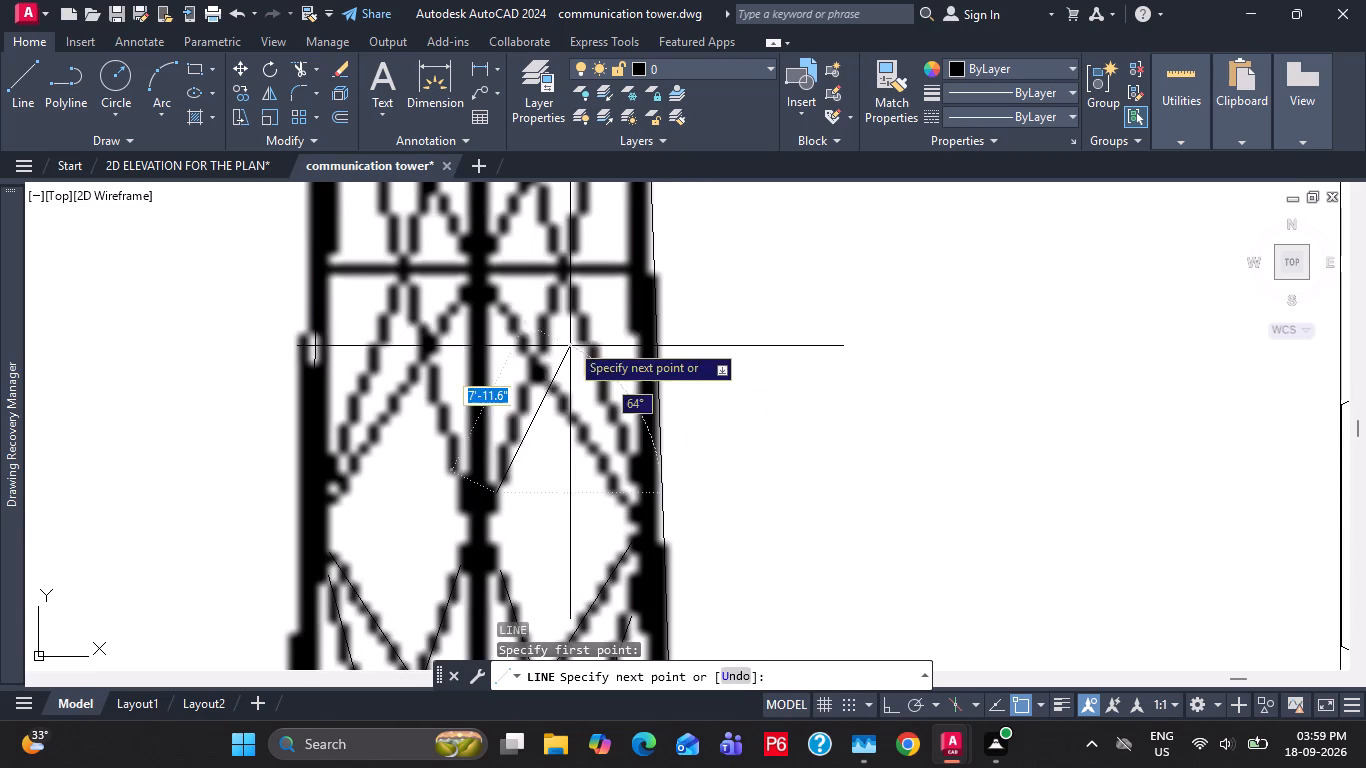
pyautogui.click(563, 278)
pyautogui.click(565, 280)
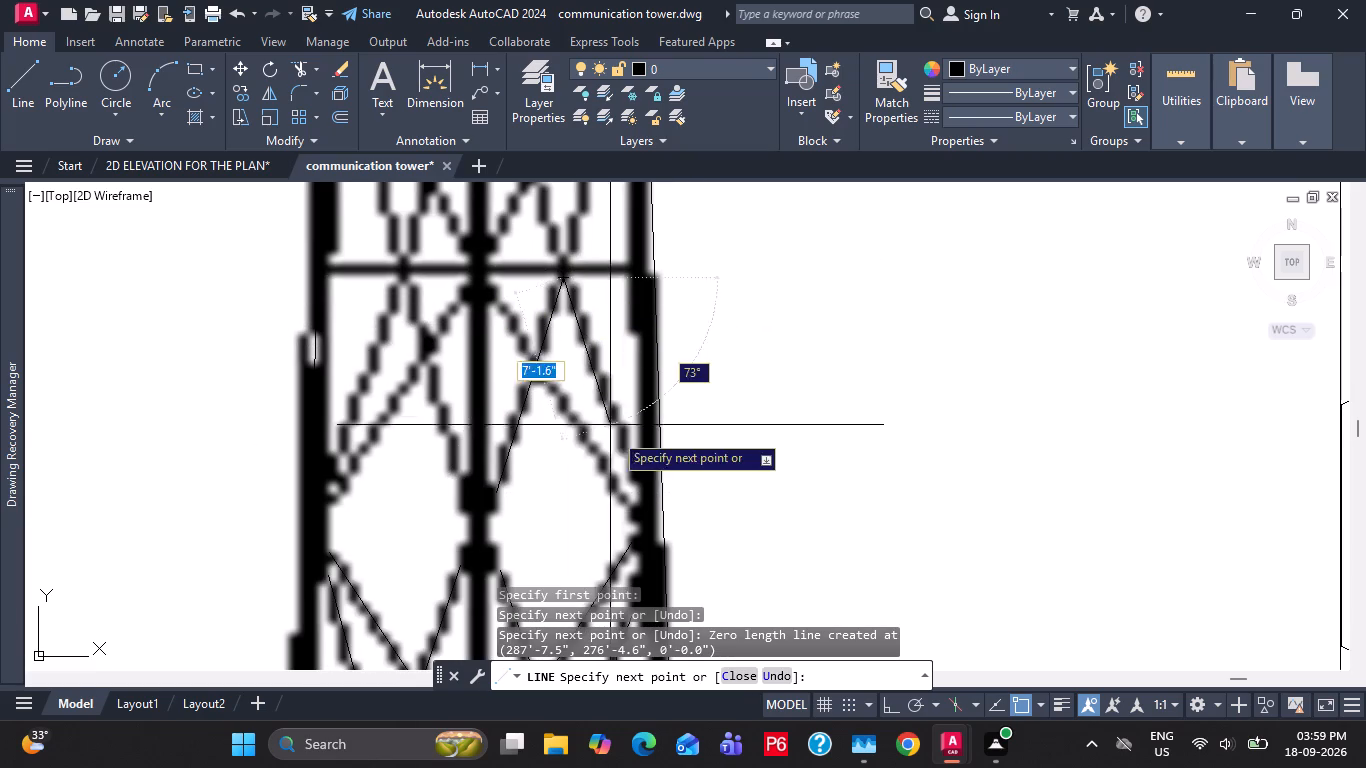
pyautogui.click(638, 469)
pyautogui.press('Escape')
pyautogui.press('Escape')
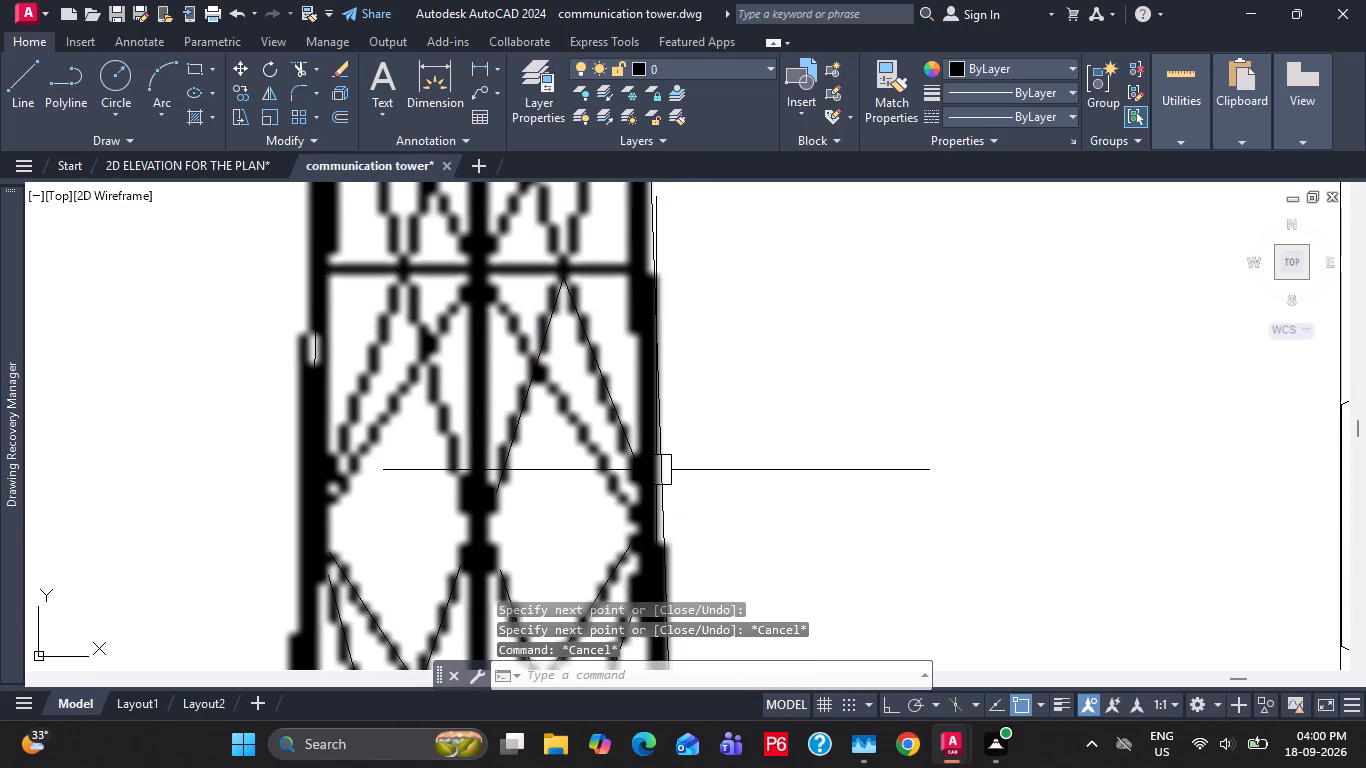
# Trace the fifth panel's lower-right diagonal from the right leg's joint up to the centre member just below the horizontal.
pyautogui.press('l')
pyautogui.press('space')
pyautogui.click(633, 518)
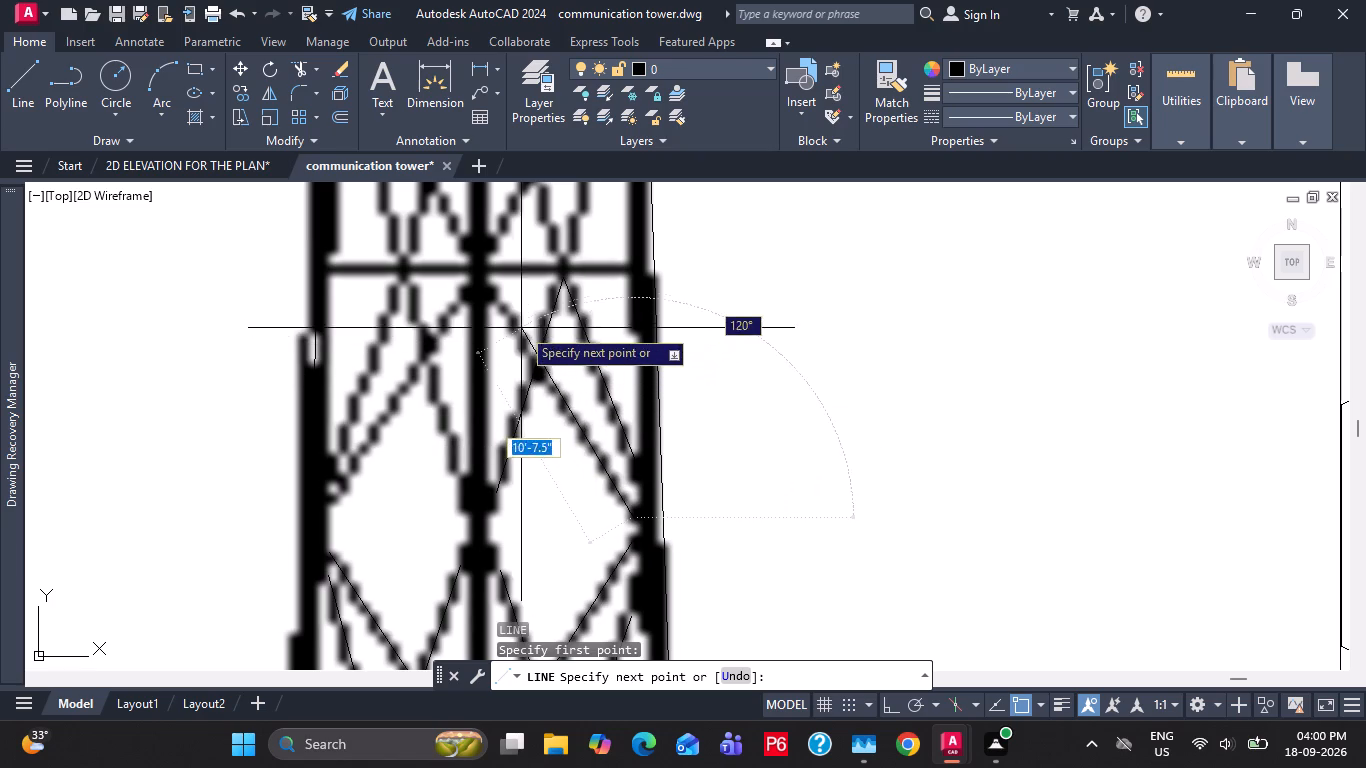
pyautogui.click(493, 295)
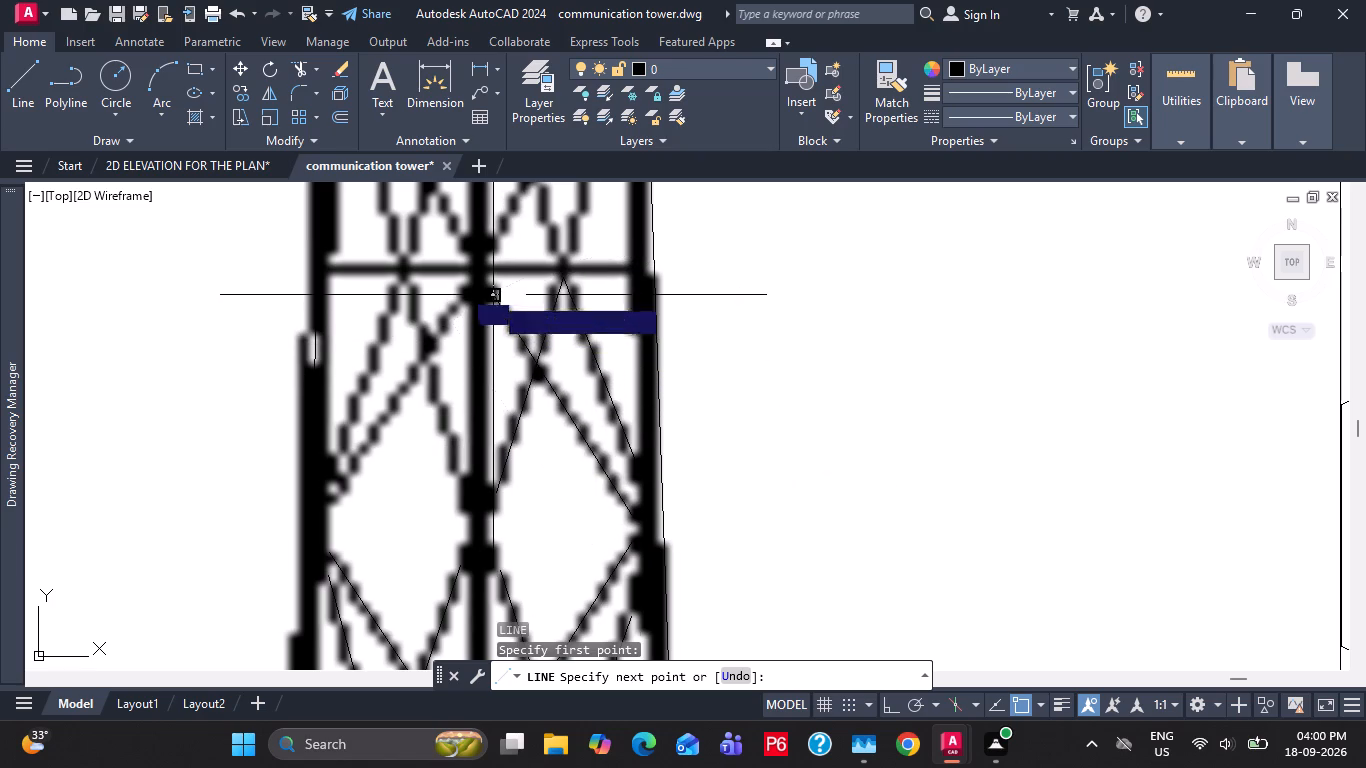
pyautogui.press('Escape')
pyautogui.press('Escape')
# Trace the fifth panel's lower-left diagonal from the left leg's joint up to the centre member just below the horizontal.
pyautogui.press('l')
pyautogui.press('space')
pyautogui.click(322, 499)
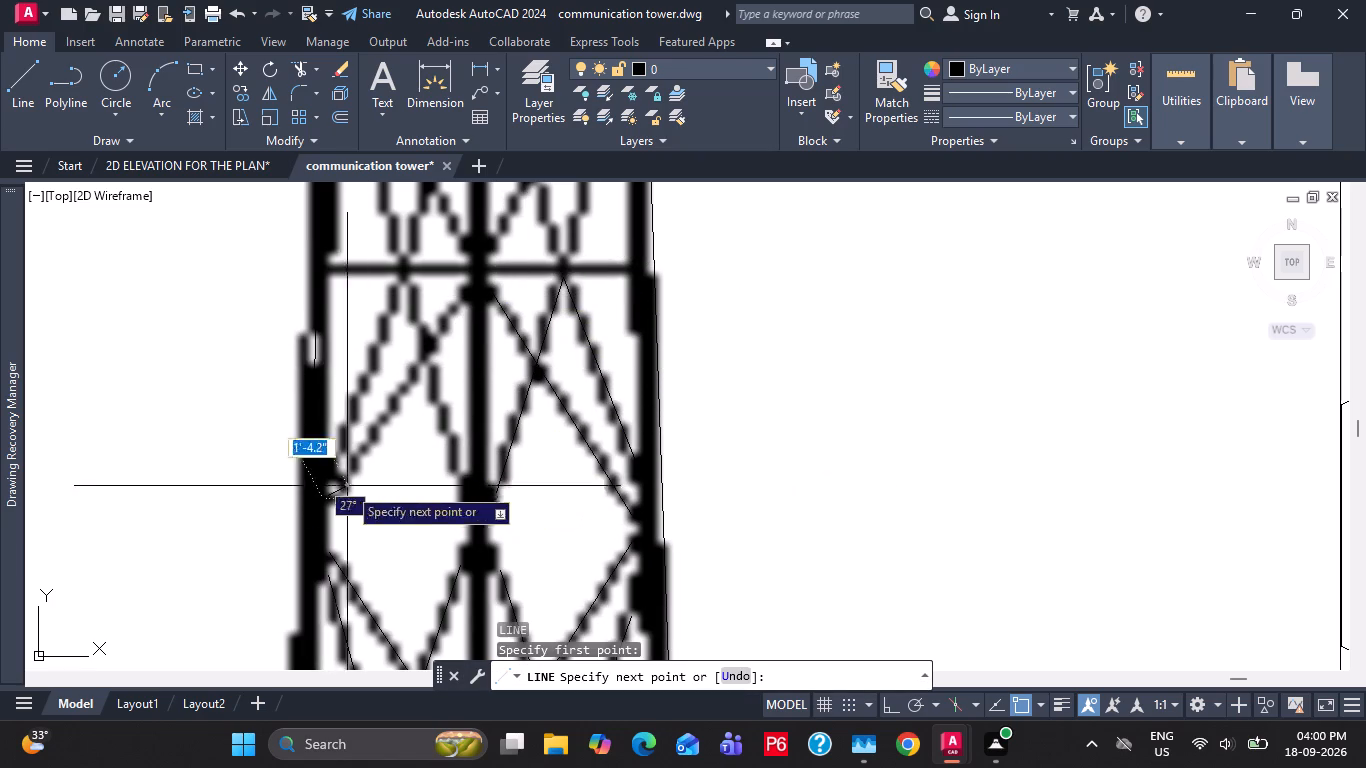
pyautogui.click(464, 295)
pyautogui.press('Escape')
pyautogui.press('Escape')
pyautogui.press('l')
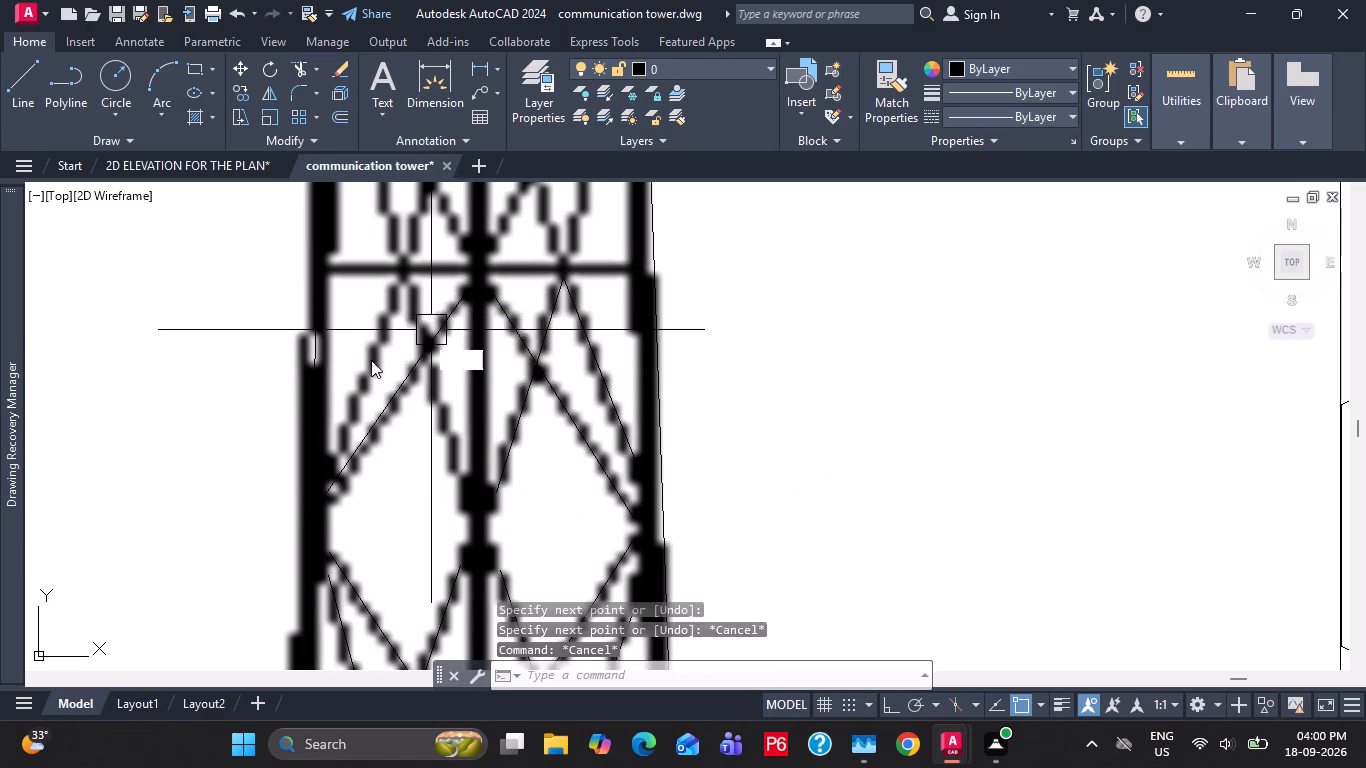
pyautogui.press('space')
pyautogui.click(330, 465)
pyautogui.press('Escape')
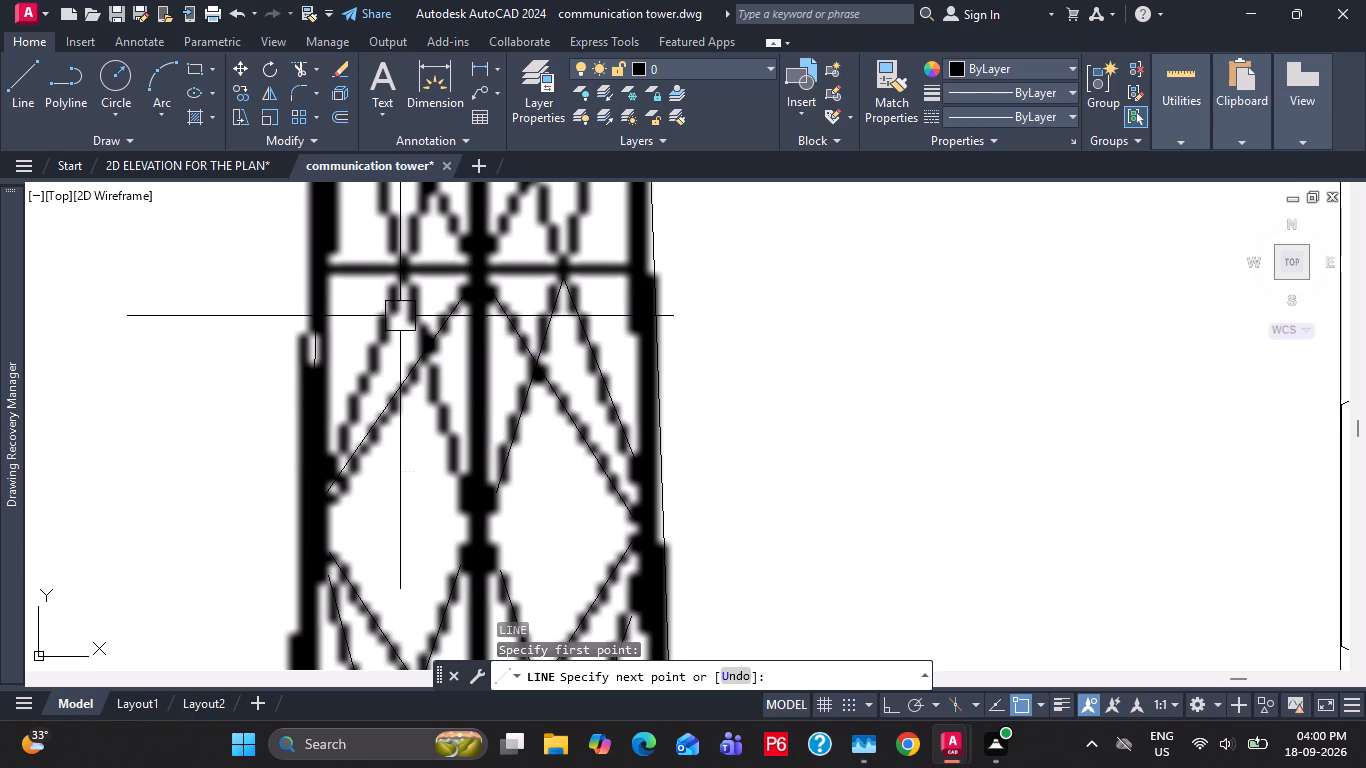
# Trace the fifth panel's lower-left steep brace from the left leg to the horizontal's left crossing, about 9'-8.8" at 68°.
pyautogui.press('l')
pyautogui.press('space')
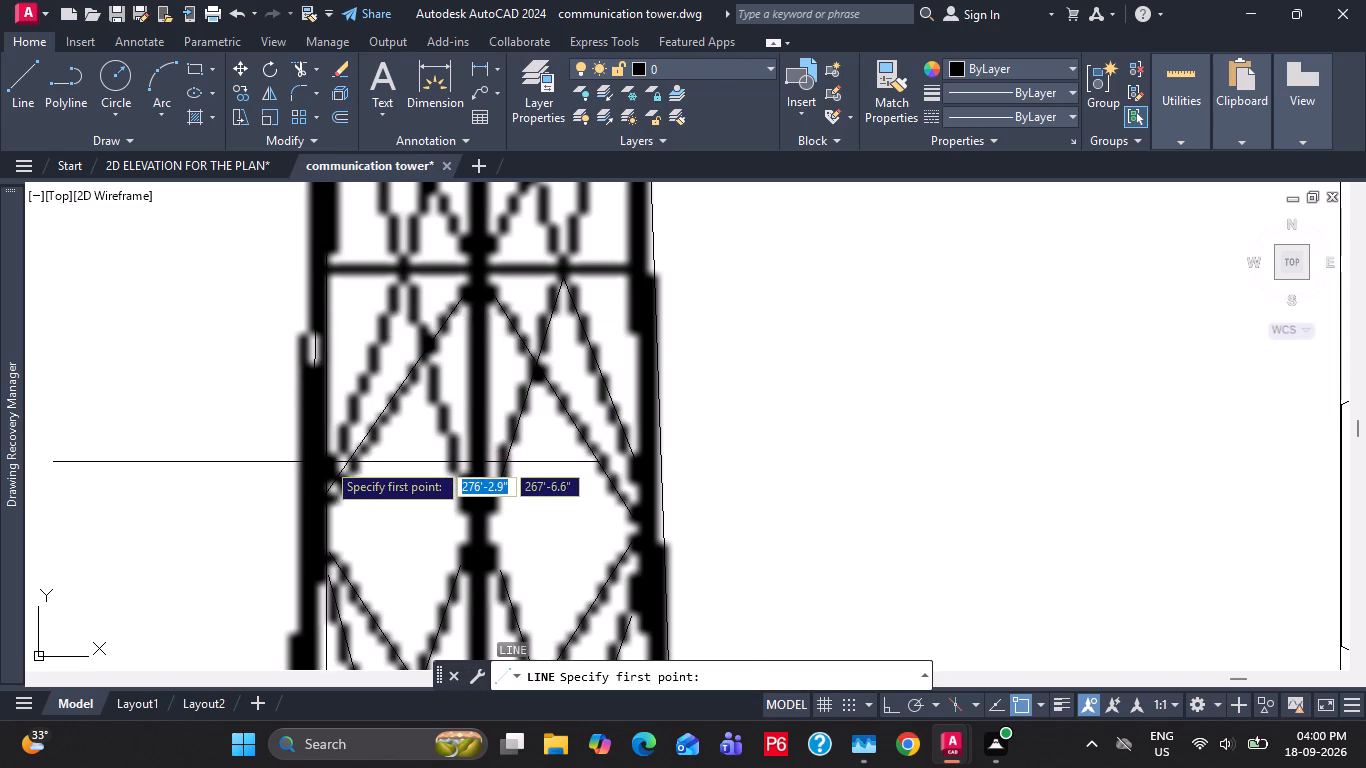
pyautogui.click(327, 459)
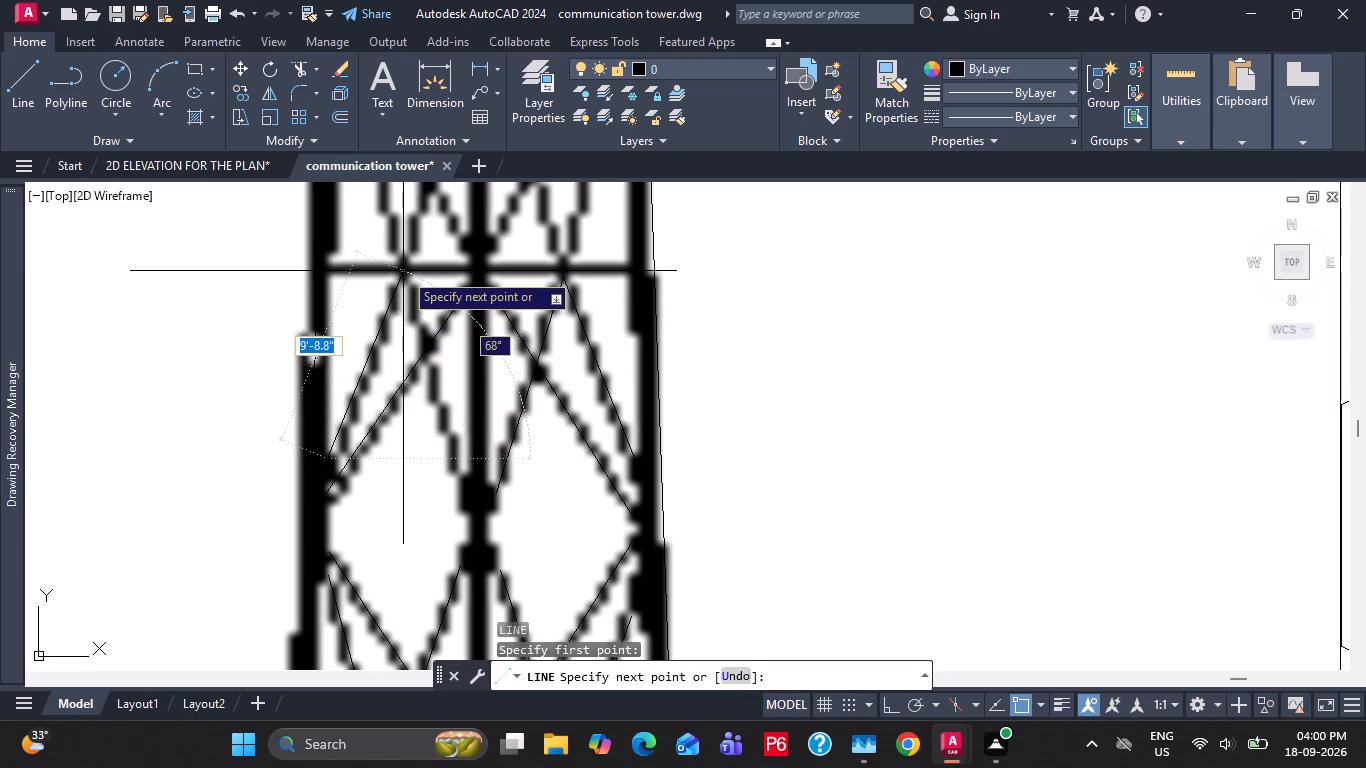
pyautogui.click(404, 271)
pyautogui.press('Escape')
pyautogui.press('Escape')
# Trace the fifth panel's lower-left inner steep brace from the horizontal's left crossing down to the centre member's joint.
pyautogui.press('l')
pyautogui.press('space')
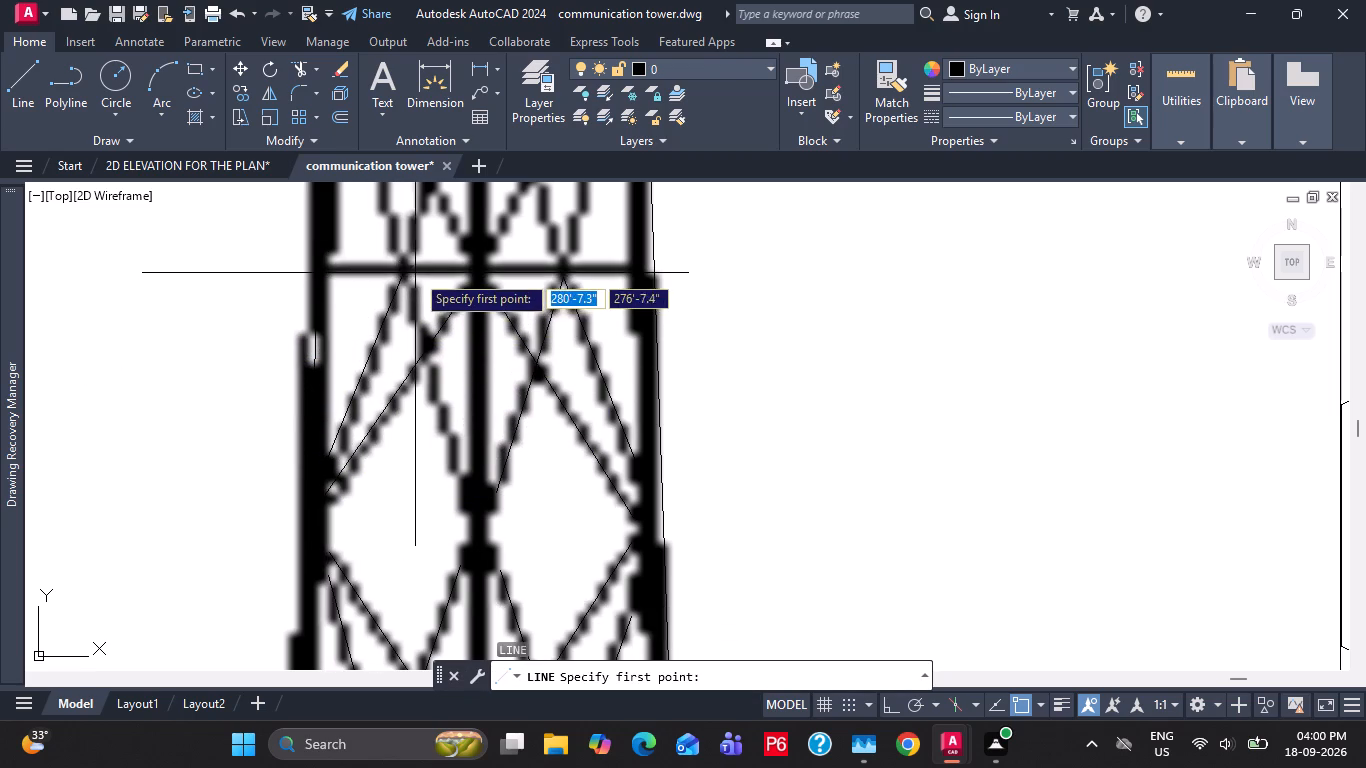
pyautogui.click(407, 270)
pyautogui.click(459, 483)
pyautogui.press('Escape')
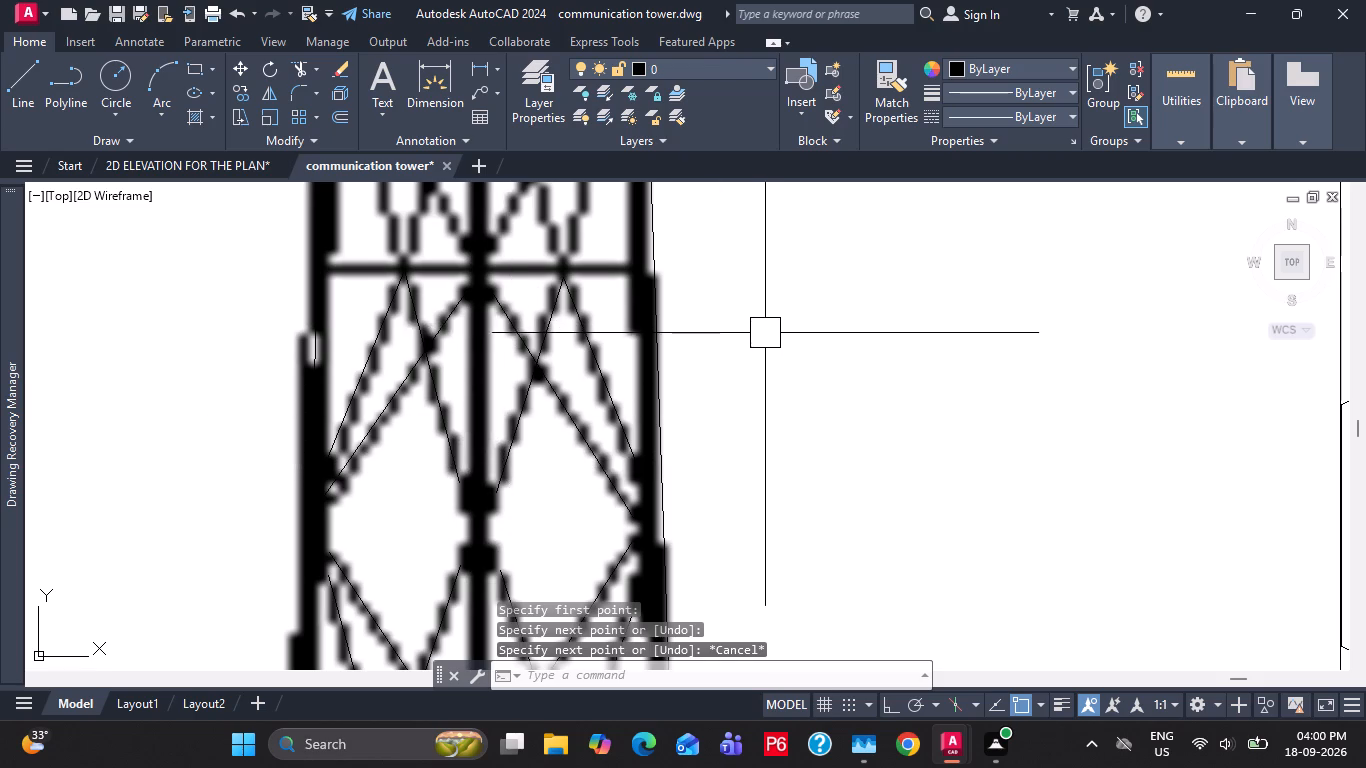
# Move the attached reference image leftwards, off the traced tower linework.
pyautogui.scroll(-5, 757, 337)
pyautogui.moveTo(813, 423); pyautogui.dragTo(735, 464, button='middle')
pyautogui.click(744, 439)
pyautogui.press('Escape')
pyautogui.press('Escape')
pyautogui.moveTo(857, 383); pyautogui.dragTo(857, 390, button='middle')
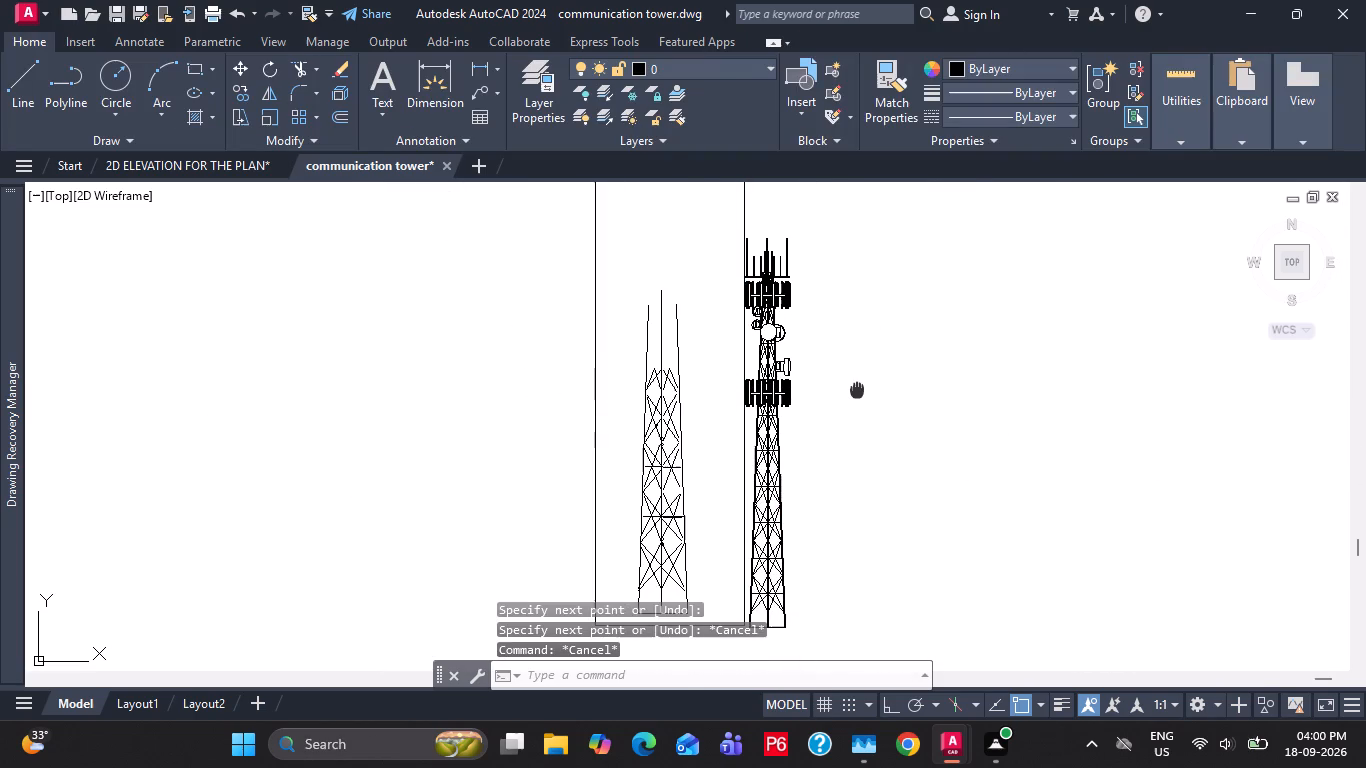
pyautogui.moveTo(857, 390); pyautogui.dragTo(830, 414, button='middle')
pyautogui.click(713, 216)
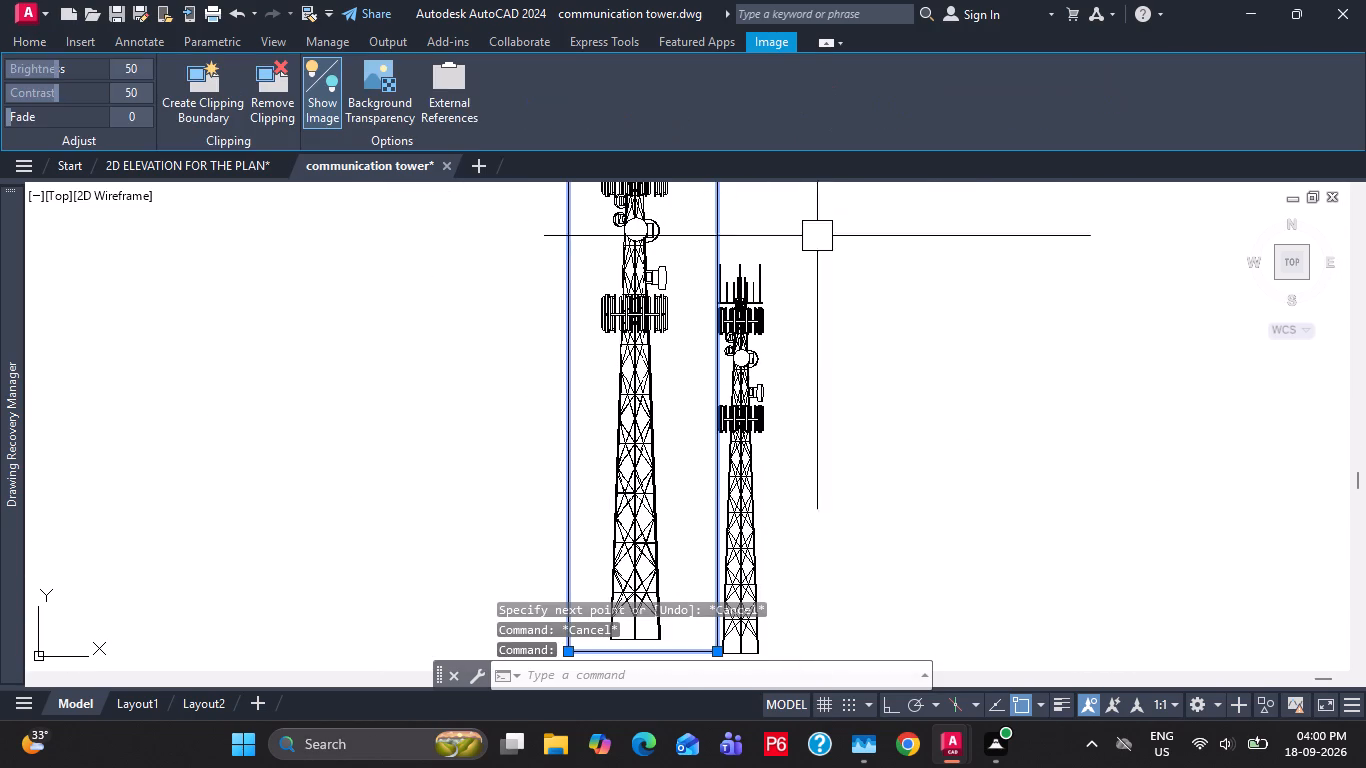
pyautogui.press('m')
pyautogui.press('space')
pyautogui.moveTo(1113, 377); pyautogui.dragTo(1083, 376)
pyautogui.click(957, 376)
pyautogui.press('Escape')
# Extend the fifth panel's lower-left braces and the fourth panel's upper-left braces towards the left leg at their shared joint.
pyautogui.scroll(5, 681, 345)
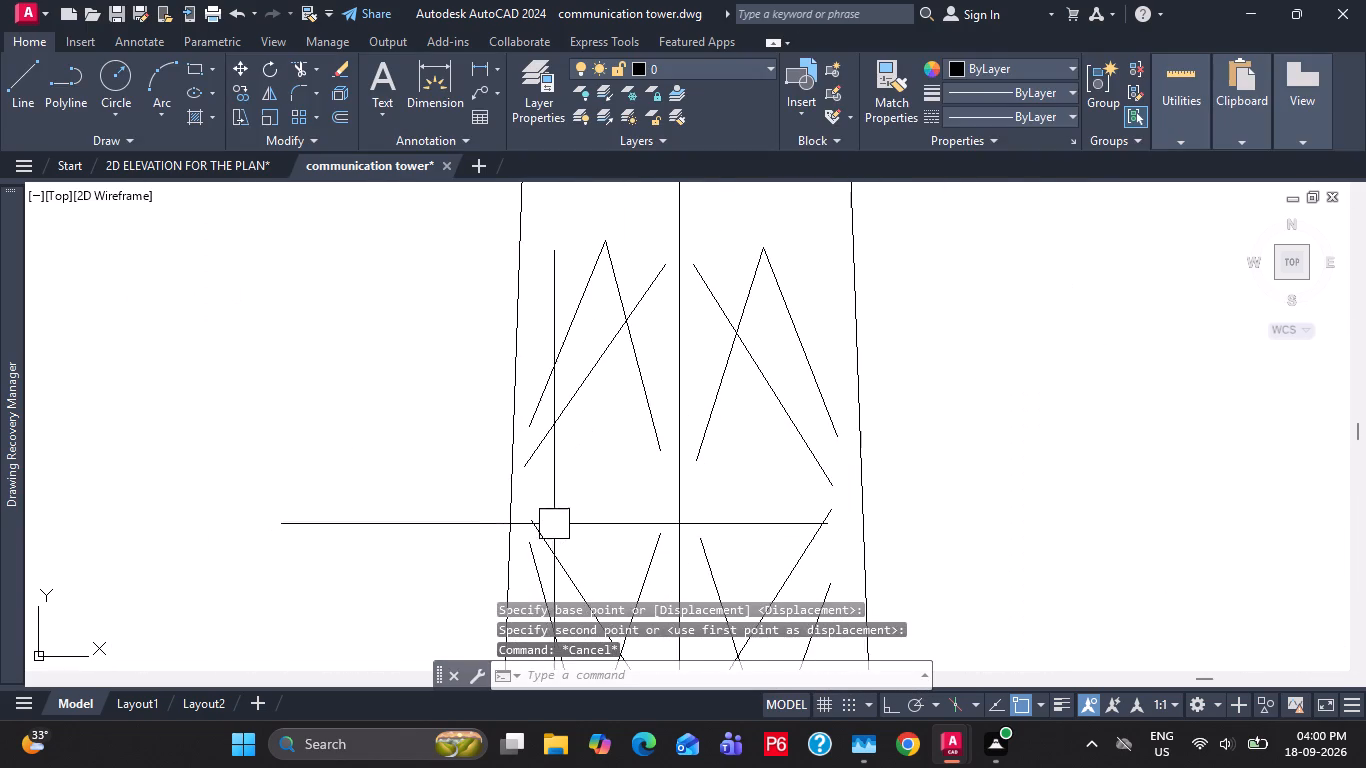
pyautogui.moveTo(554, 524); pyautogui.dragTo(557, 506, button='middle')
pyautogui.press('e')
pyautogui.press('x')
pyautogui.press('space')
pyautogui.scroll(1, 570, 431)
pyautogui.click(553, 397)
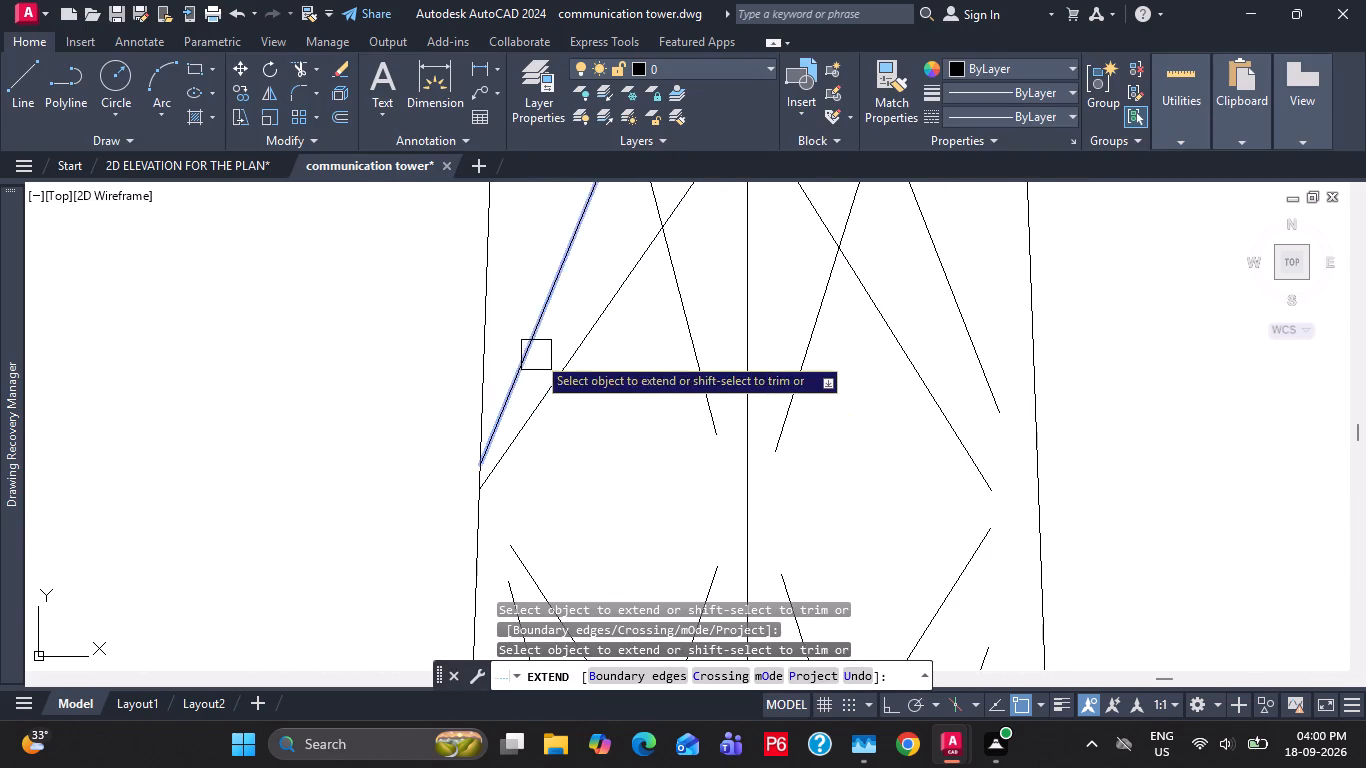
pyautogui.click(536, 355)
pyautogui.moveTo(543, 538); pyautogui.dragTo(569, 452, button='middle')
pyautogui.click(553, 470)
pyautogui.click(542, 530)
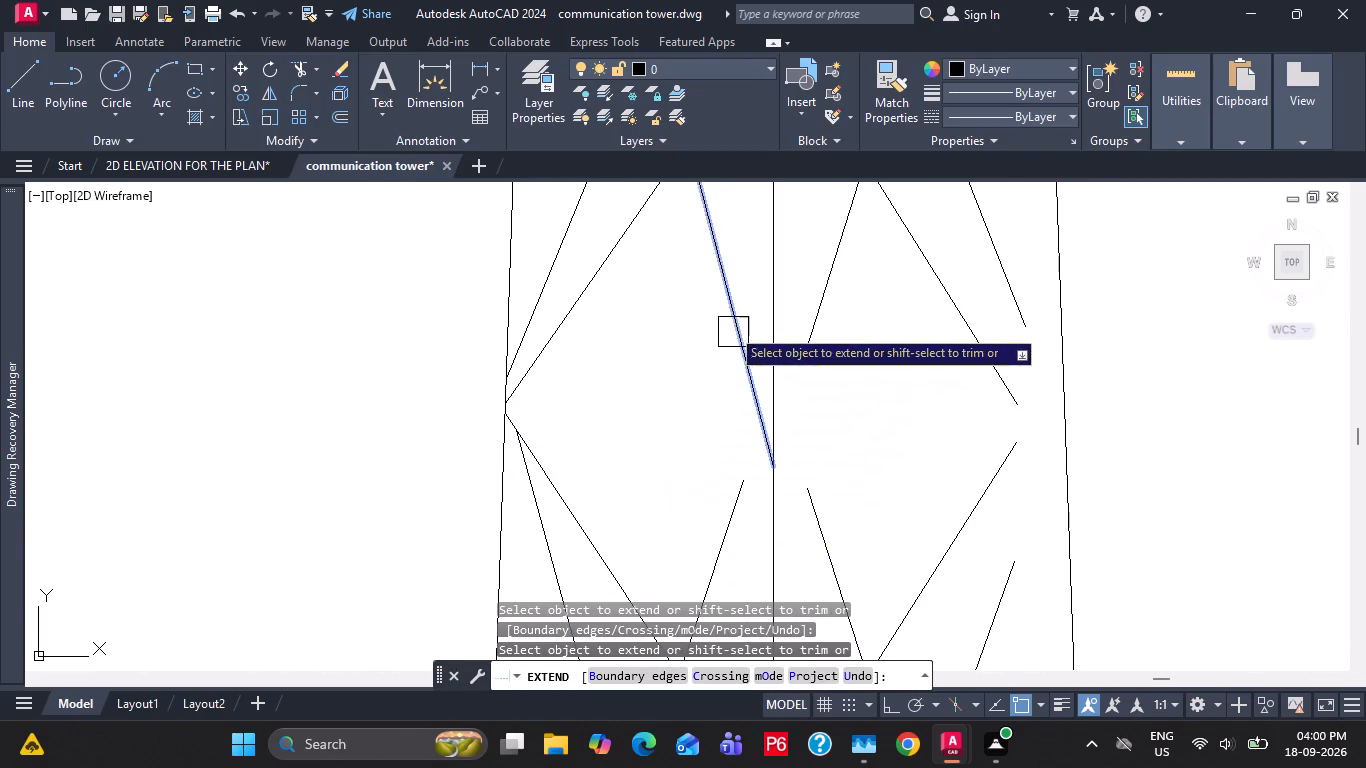
# Extend the four inner steep braces between the fourth and fifth panels towards the centre member.
pyautogui.click(727, 322)
pyautogui.click(725, 519)
pyautogui.click(819, 345)
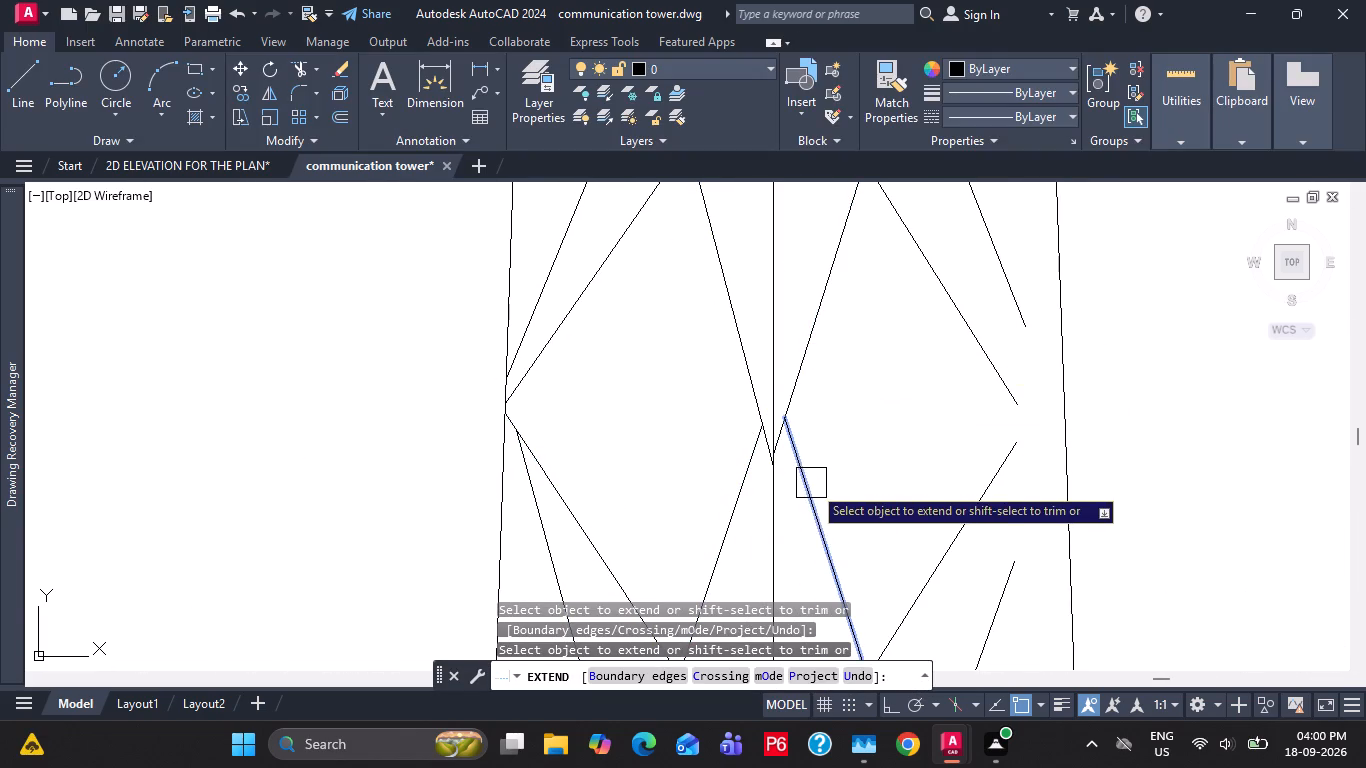
pyautogui.click(815, 492)
# Extend the fifth panel's lower-right braces and the fourth panel's upper-right braces towards the right leg at their shared joint.
pyautogui.click(981, 371)
pyautogui.click(997, 486)
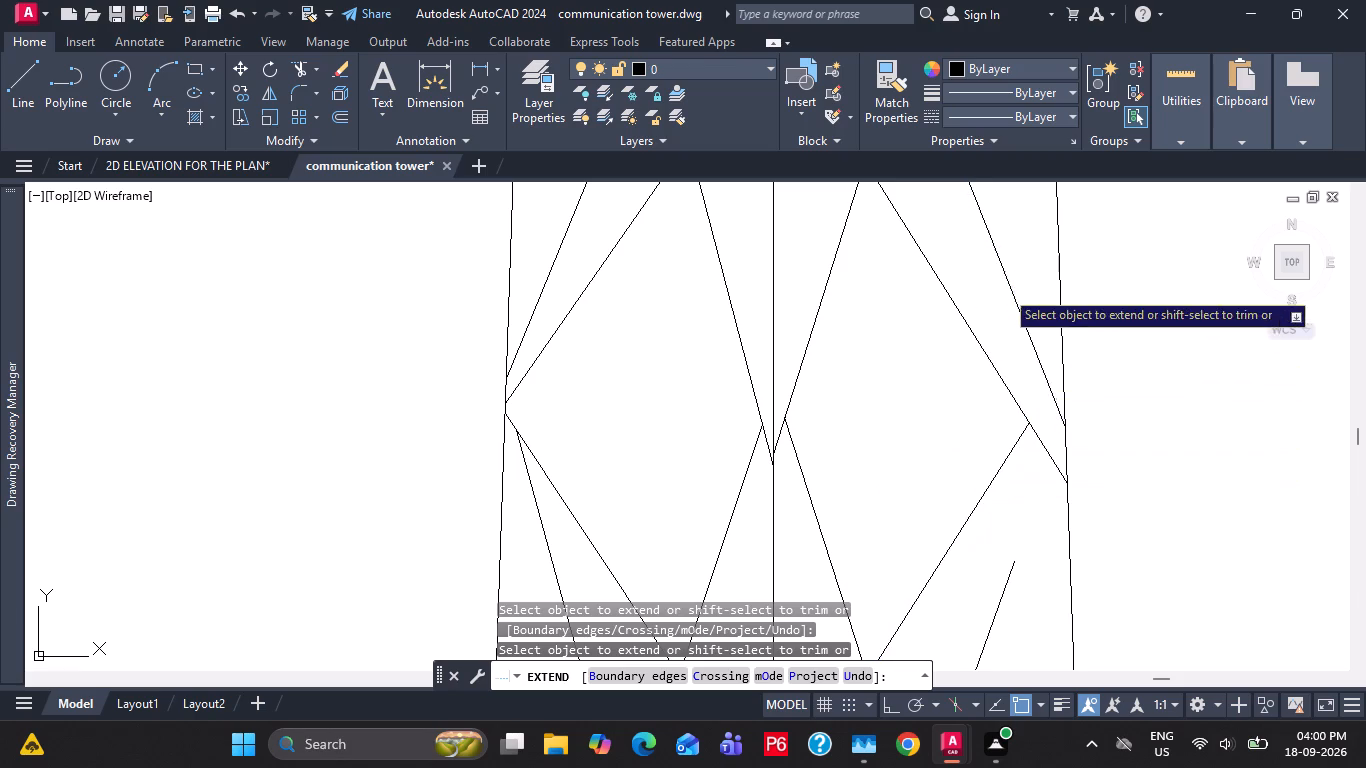
pyautogui.click(1004, 289)
pyautogui.click(1014, 440)
pyautogui.click(1010, 600)
# Extend the fourth panel's four main diagonals to the centre member around its horizontal level.
pyautogui.moveTo(1015, 586); pyautogui.dragTo(1007, 483, button='middle')
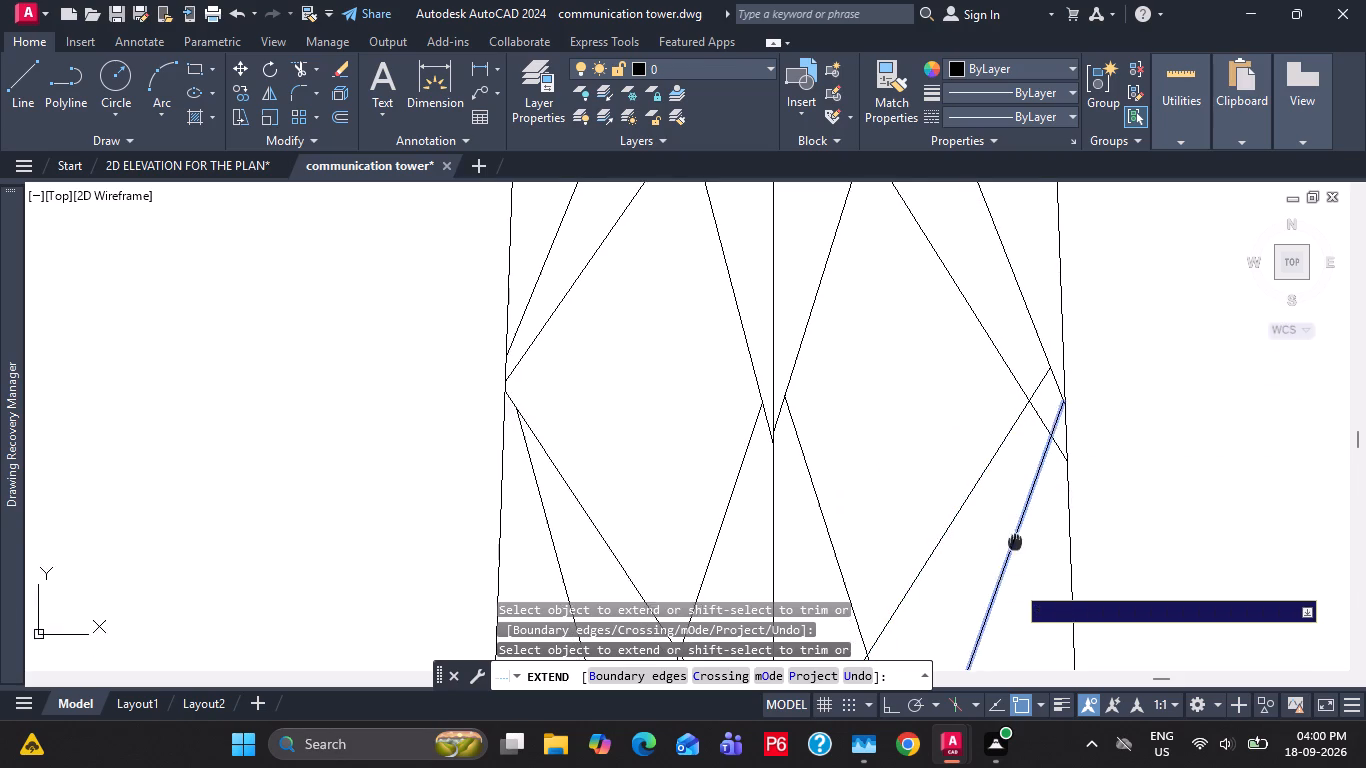
pyautogui.moveTo(1007, 483); pyautogui.dragTo(994, 363, button='middle')
pyautogui.scroll(-2, 958, 397)
pyautogui.scroll(1, 906, 466)
pyautogui.click(899, 445)
pyautogui.click(902, 529)
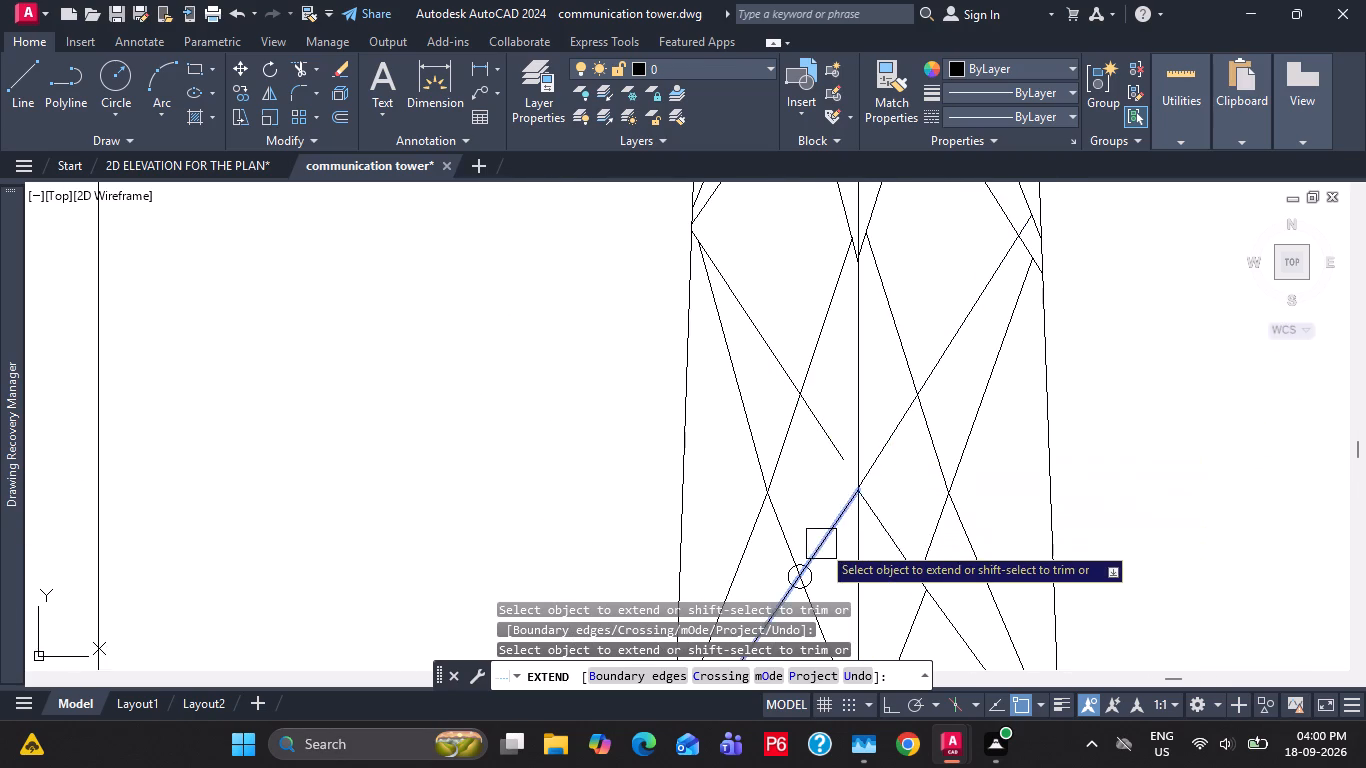
pyautogui.click(821, 544)
pyautogui.click(822, 447)
# Extend the fourth panel's lower inner-right and lower-left braces and the third panel's upper-left diagonal to the adjoining members.
pyautogui.moveTo(908, 568); pyautogui.dragTo(915, 401, button='middle')
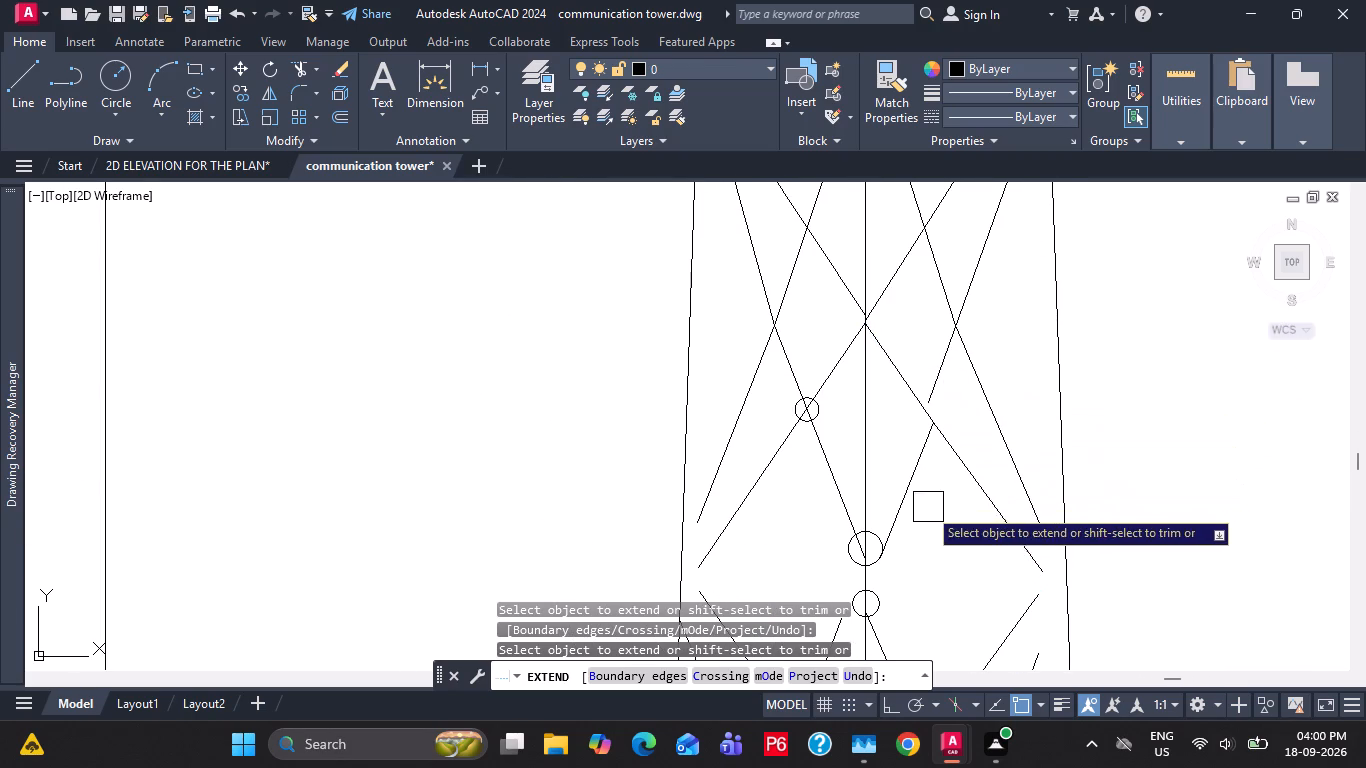
pyautogui.click(911, 493)
pyautogui.click(948, 366)
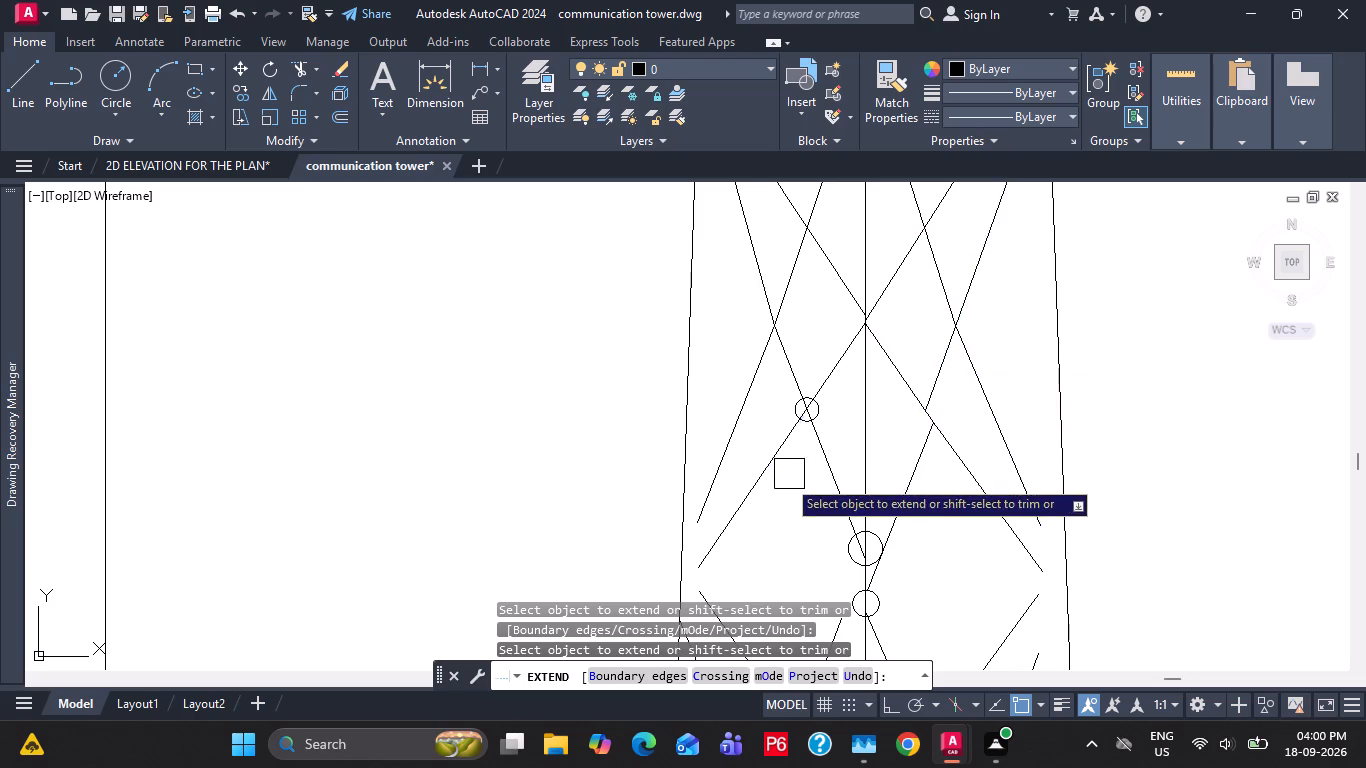
pyautogui.click(781, 482)
pyautogui.click(751, 450)
pyautogui.click(718, 458)
pyautogui.moveTo(777, 556); pyautogui.dragTo(785, 359, button='middle')
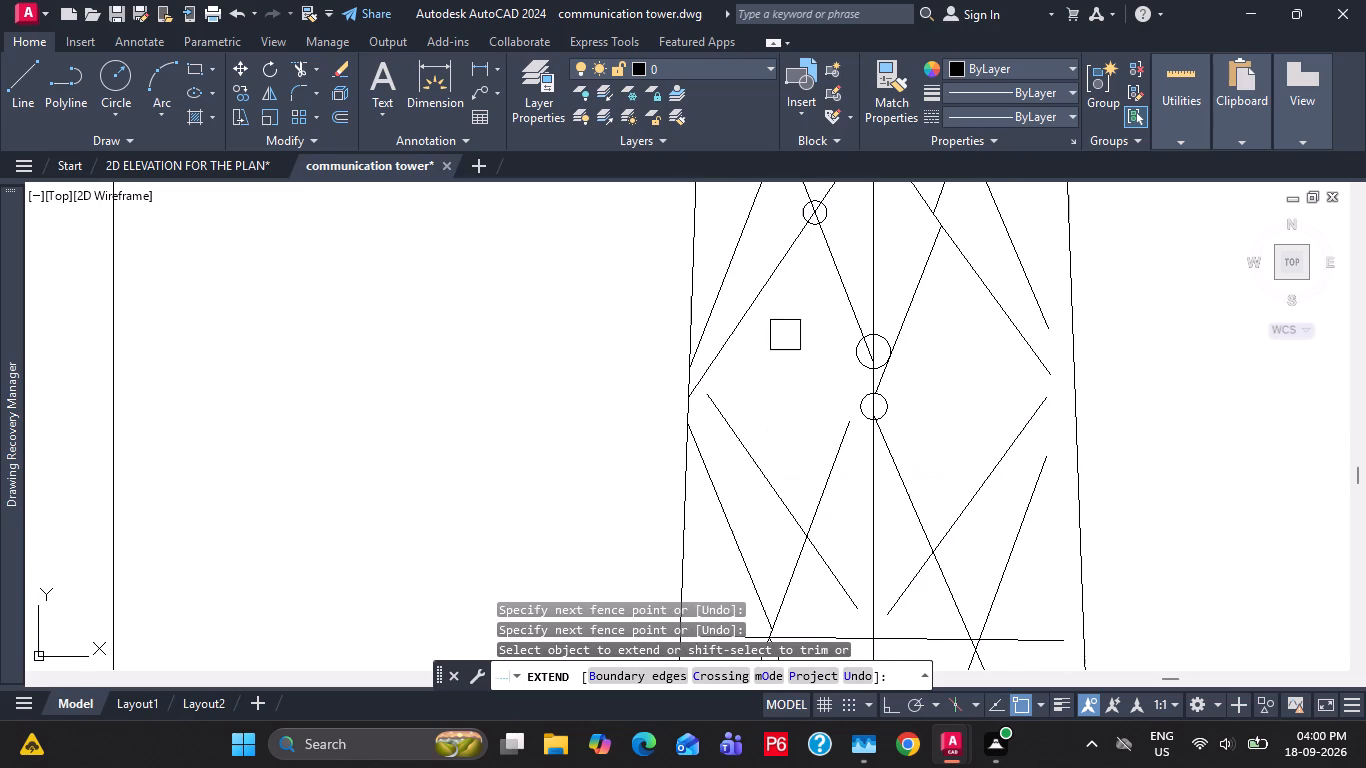
pyautogui.click(745, 431)
# Extend the third panel's horizontal to both legs and its lower steep braces to the legs and centre member.
pyautogui.moveTo(825, 577); pyautogui.dragTo(828, 338, button='middle')
pyautogui.scroll(-1, 837, 359)
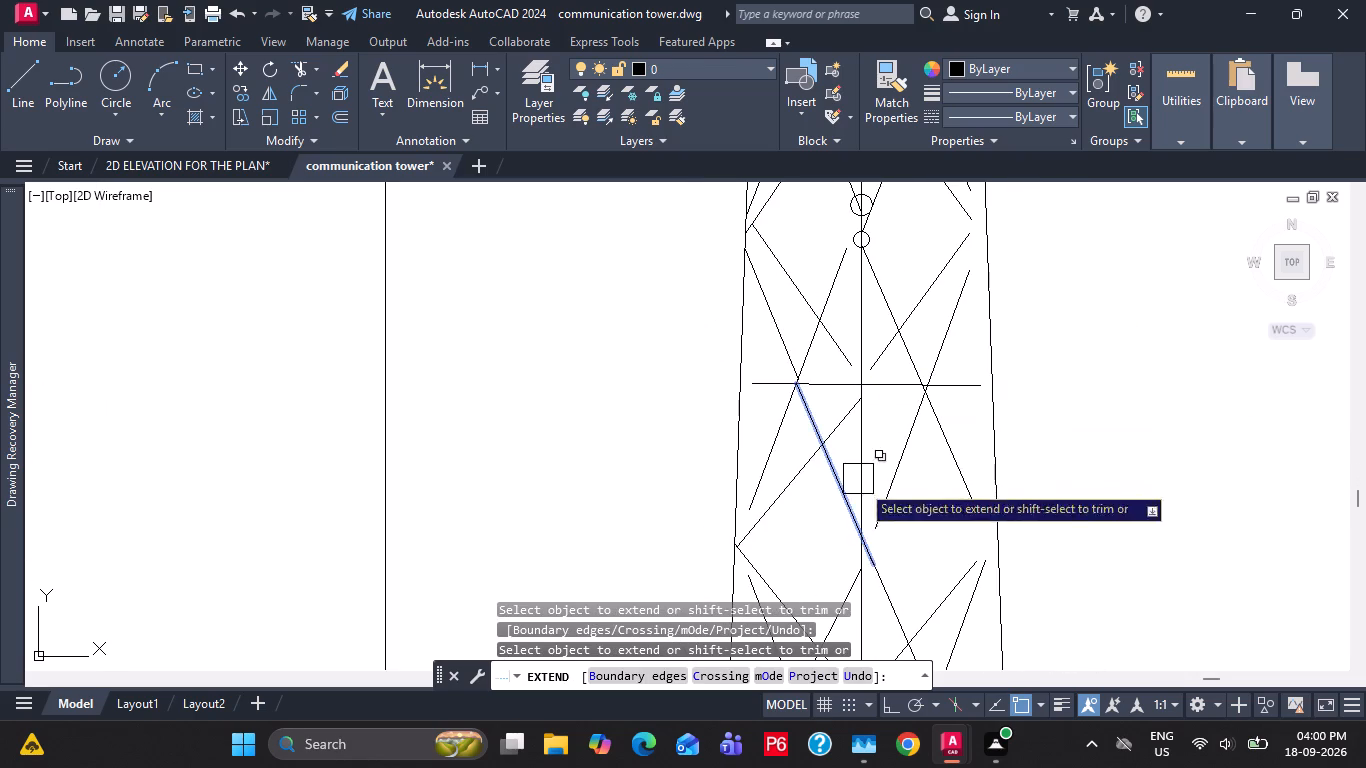
pyautogui.click(760, 425)
pyautogui.click(762, 368)
pyautogui.click(776, 431)
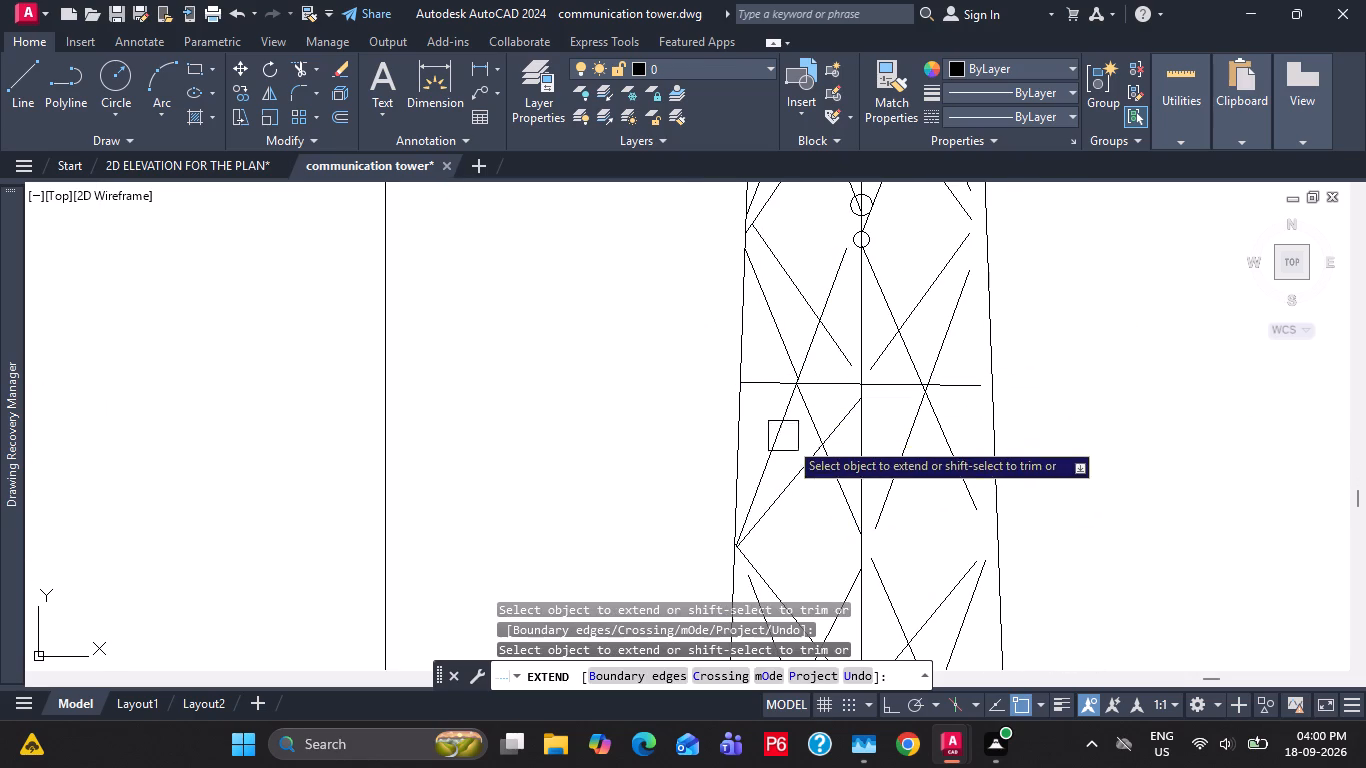
pyautogui.click(846, 497)
pyautogui.click(895, 483)
pyautogui.moveTo(975, 476); pyautogui.dragTo(975, 467)
pyautogui.click(955, 387)
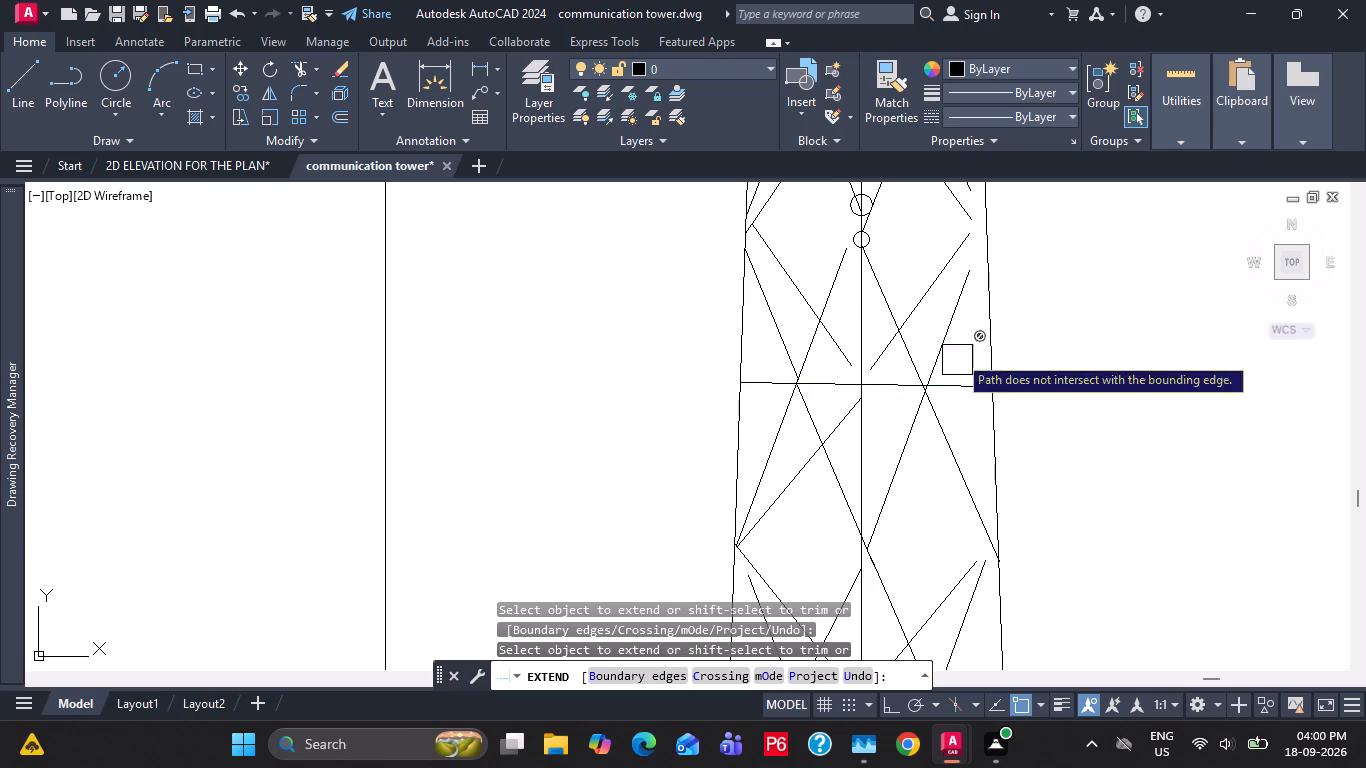
# Extend the fourth panel's lower-right braces and the third panel's upper-right braces towards the right leg at their shared joint.
pyautogui.click(948, 315)
pyautogui.moveTo(942, 330); pyautogui.dragTo(847, 581, button='middle')
pyautogui.scroll(2, 866, 492)
pyautogui.click(865, 439)
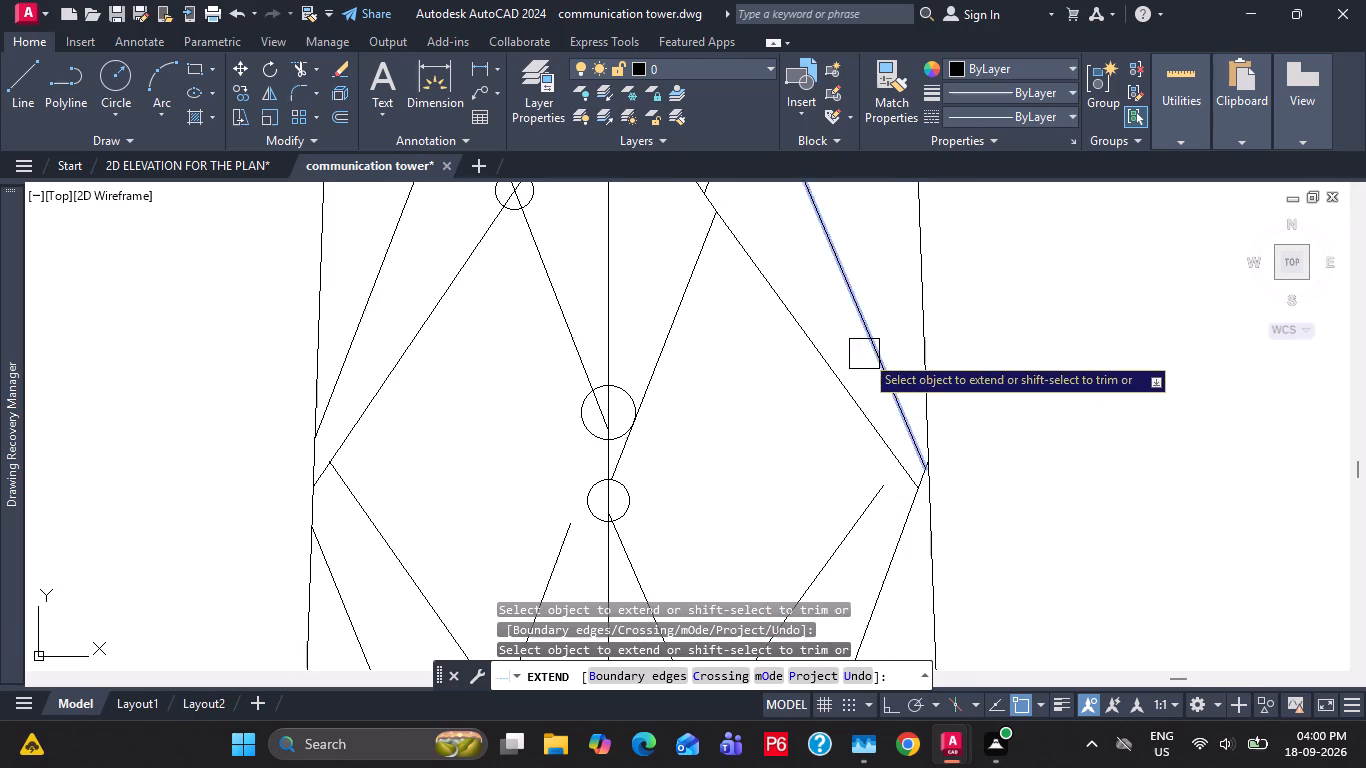
pyautogui.click(864, 354)
pyautogui.click(857, 500)
# Extend the third panel's two upper main diagonals to the centre member near the horizontal.
pyautogui.scroll(-2, 875, 469)
pyautogui.moveTo(859, 519); pyautogui.dragTo(888, 322, button='middle')
pyautogui.moveTo(832, 496); pyautogui.dragTo(816, 424, button='middle')
pyautogui.scroll(1, 795, 355)
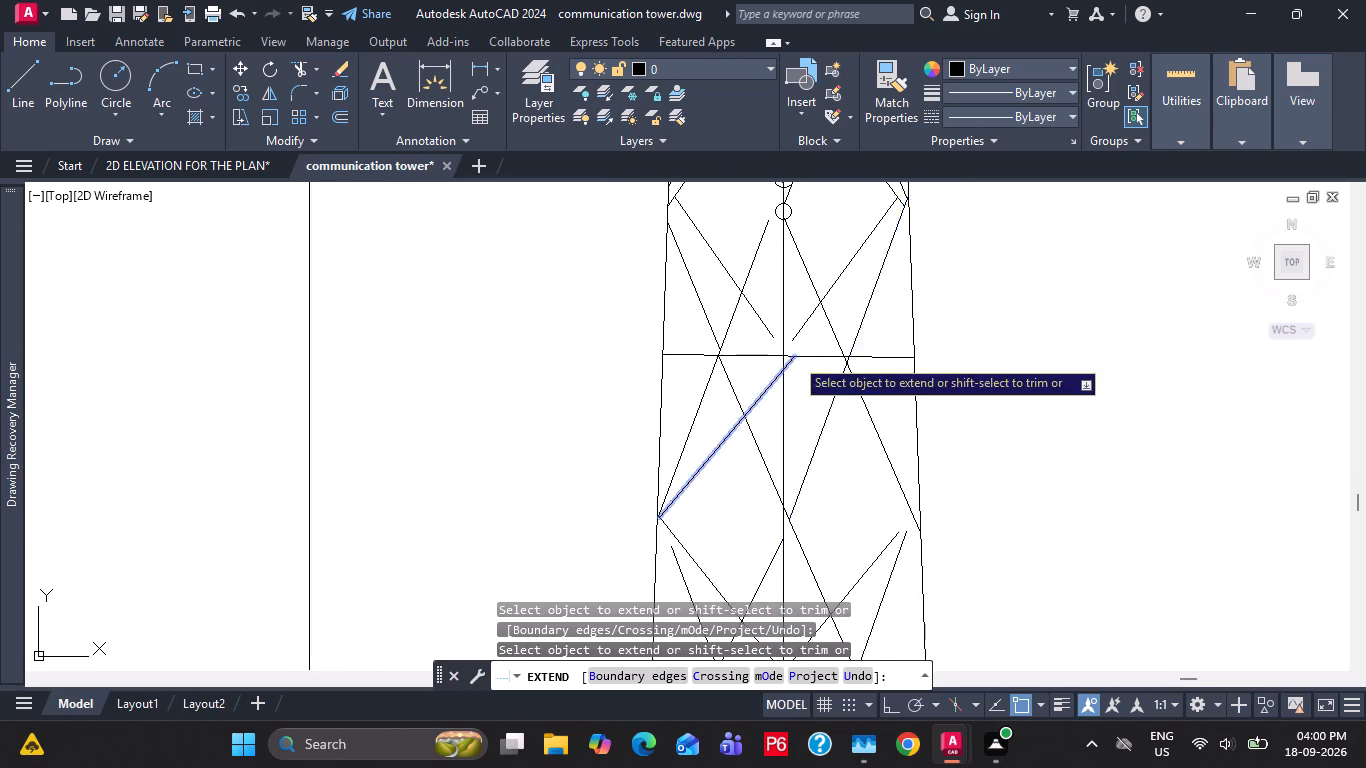
pyautogui.click(815, 306)
pyautogui.click(759, 301)
# Extend the second panel's upper-left steep brace to the left leg and its lower, nearly coincident horizontal to both legs.
pyautogui.moveTo(822, 521); pyautogui.dragTo(857, 320, button='middle')
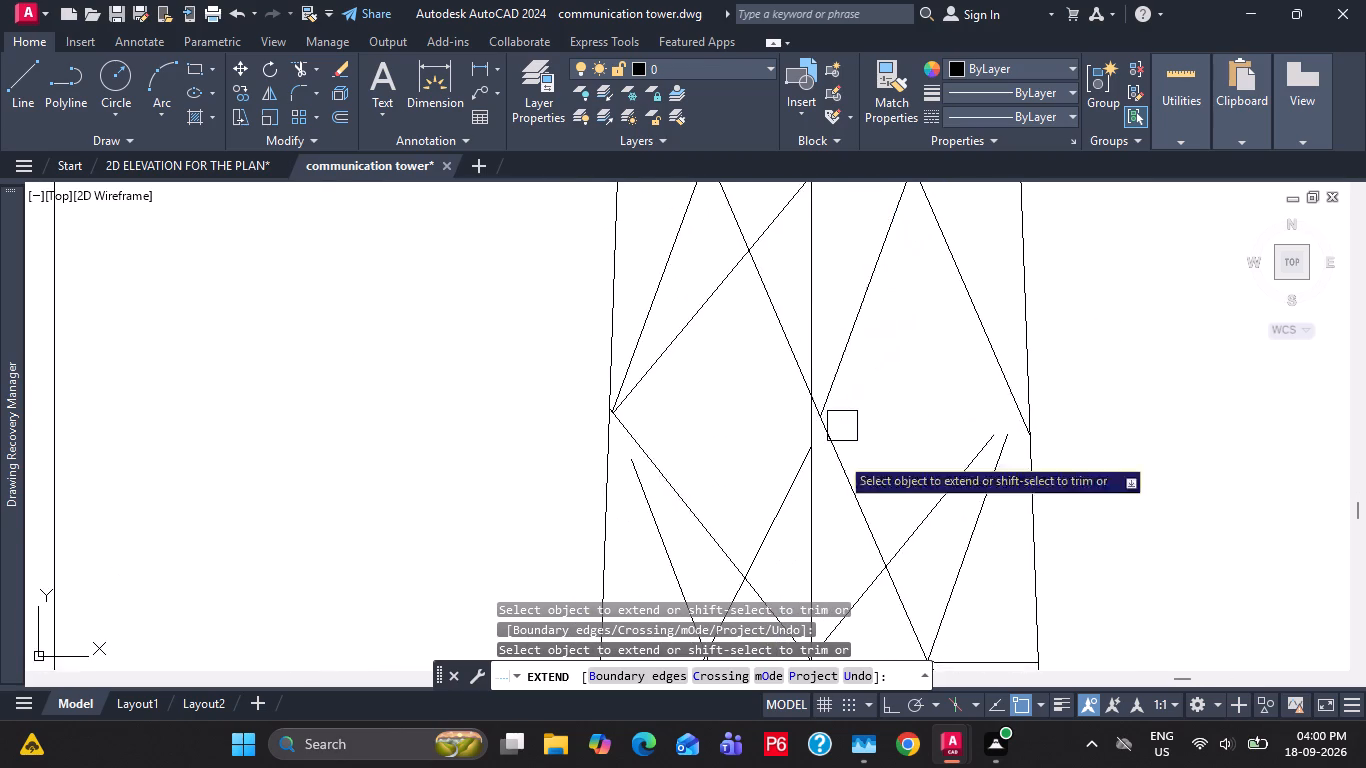
pyautogui.moveTo(818, 534); pyautogui.dragTo(832, 441, button='middle')
pyautogui.click(682, 430)
pyautogui.moveTo(824, 549); pyautogui.dragTo(832, 409, button='middle')
pyautogui.scroll(2, 679, 421)
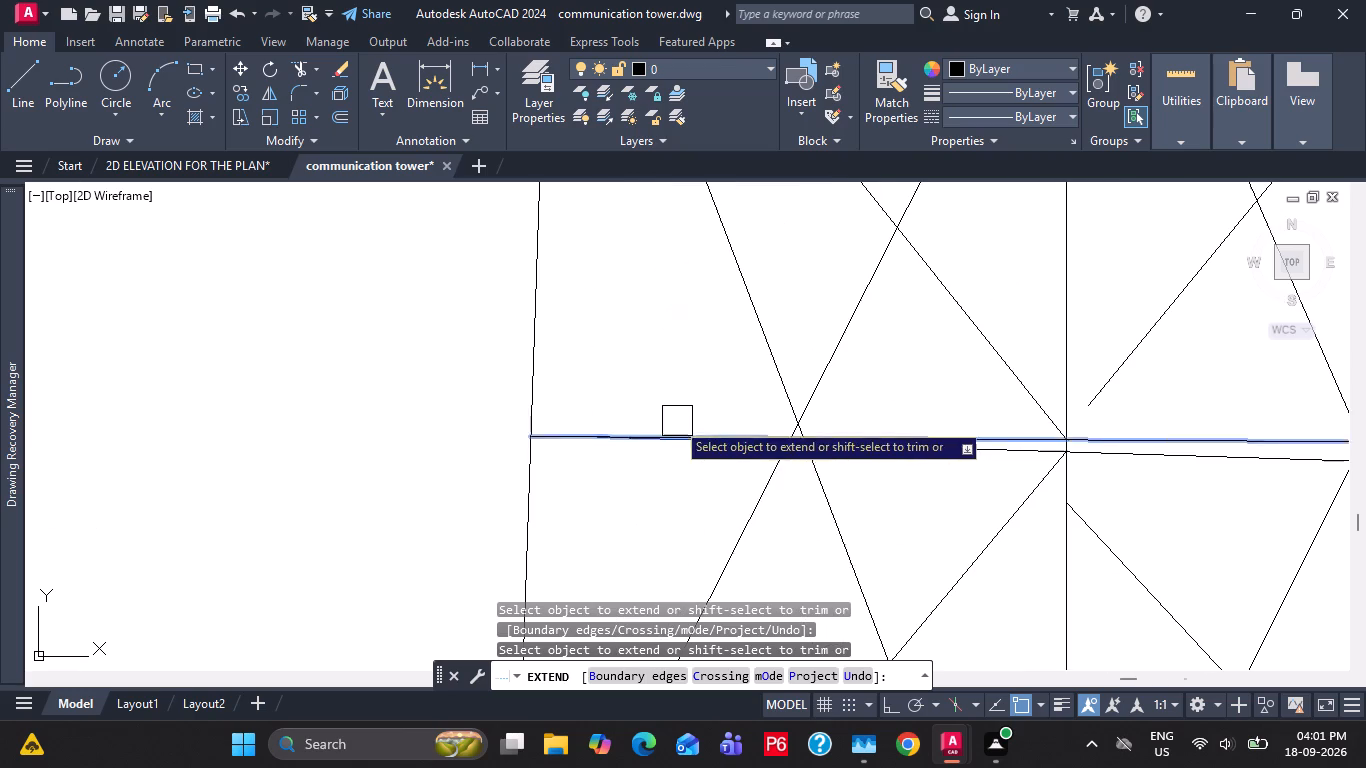
pyautogui.click(650, 432)
pyautogui.scroll(2, 709, 452)
pyautogui.click(749, 451)
pyautogui.scroll(-2, 739, 451)
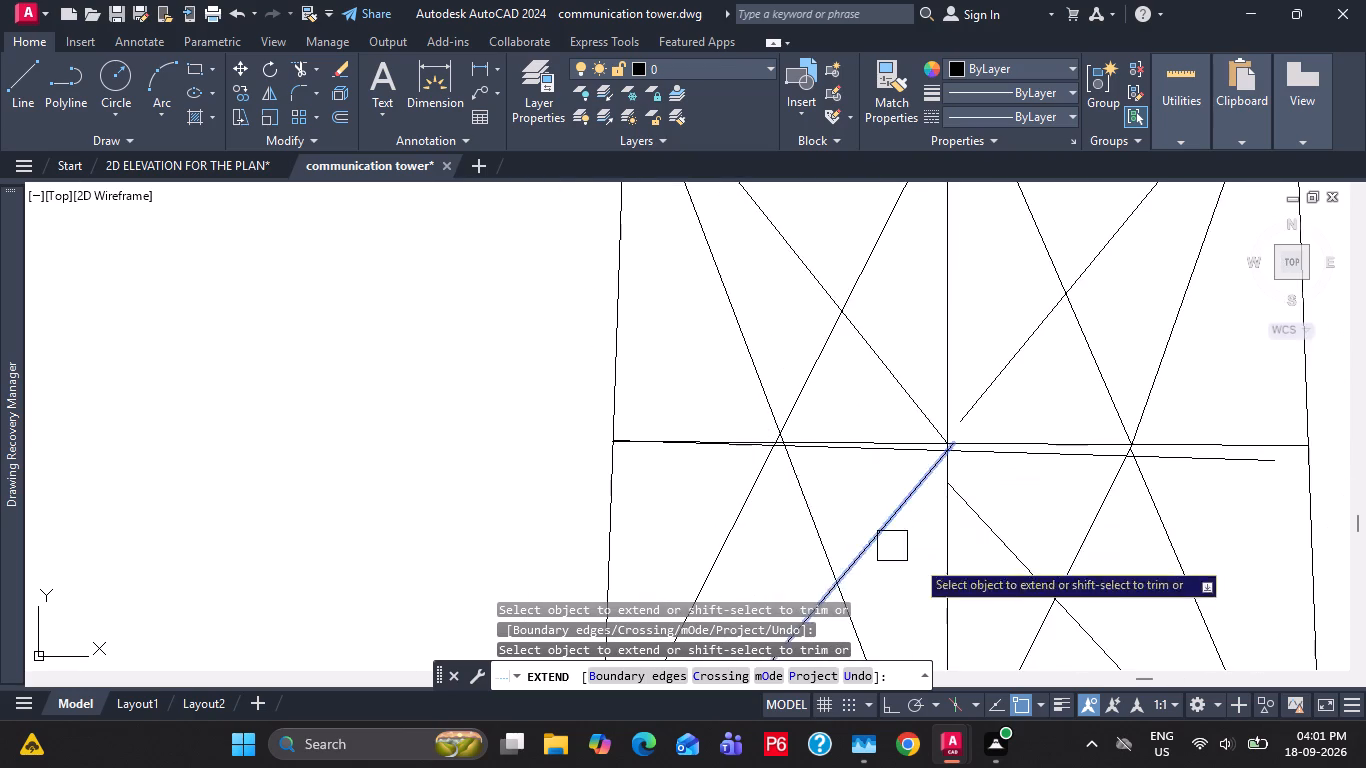
pyautogui.moveTo(923, 565); pyautogui.dragTo(746, 533, button='middle')
pyautogui.click(1045, 434)
# Extend the bottom panel's lower diagonals and steep braces outward to meet the tower legs.
pyautogui.scroll(-1, 1029, 443)
pyautogui.moveTo(1021, 540); pyautogui.dragTo(950, 335, button='middle')
pyautogui.scroll(-1, 909, 334)
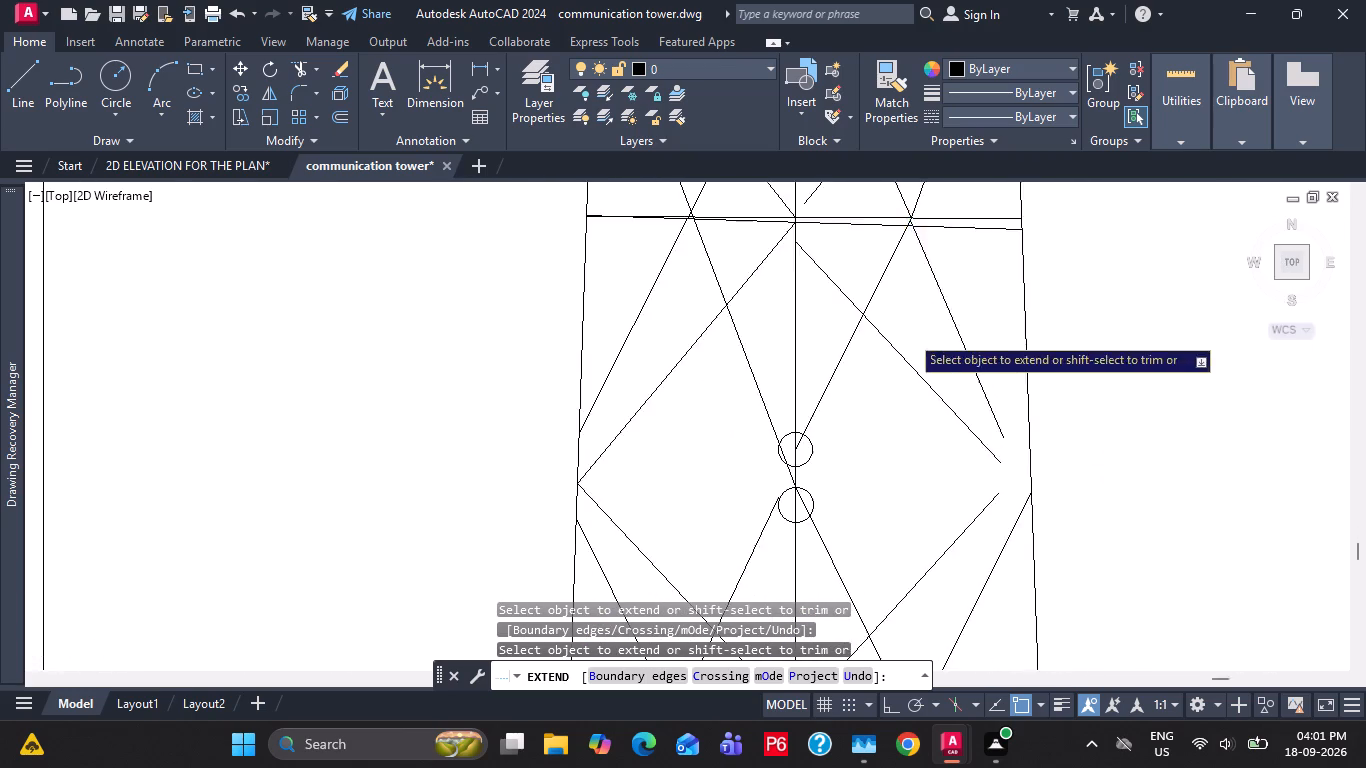
pyautogui.scroll(-1, 909, 334)
pyautogui.moveTo(943, 494); pyautogui.dragTo(905, 325, button='middle')
pyautogui.scroll(-1, 882, 323)
pyautogui.scroll(2, 810, 376)
pyautogui.click(799, 356)
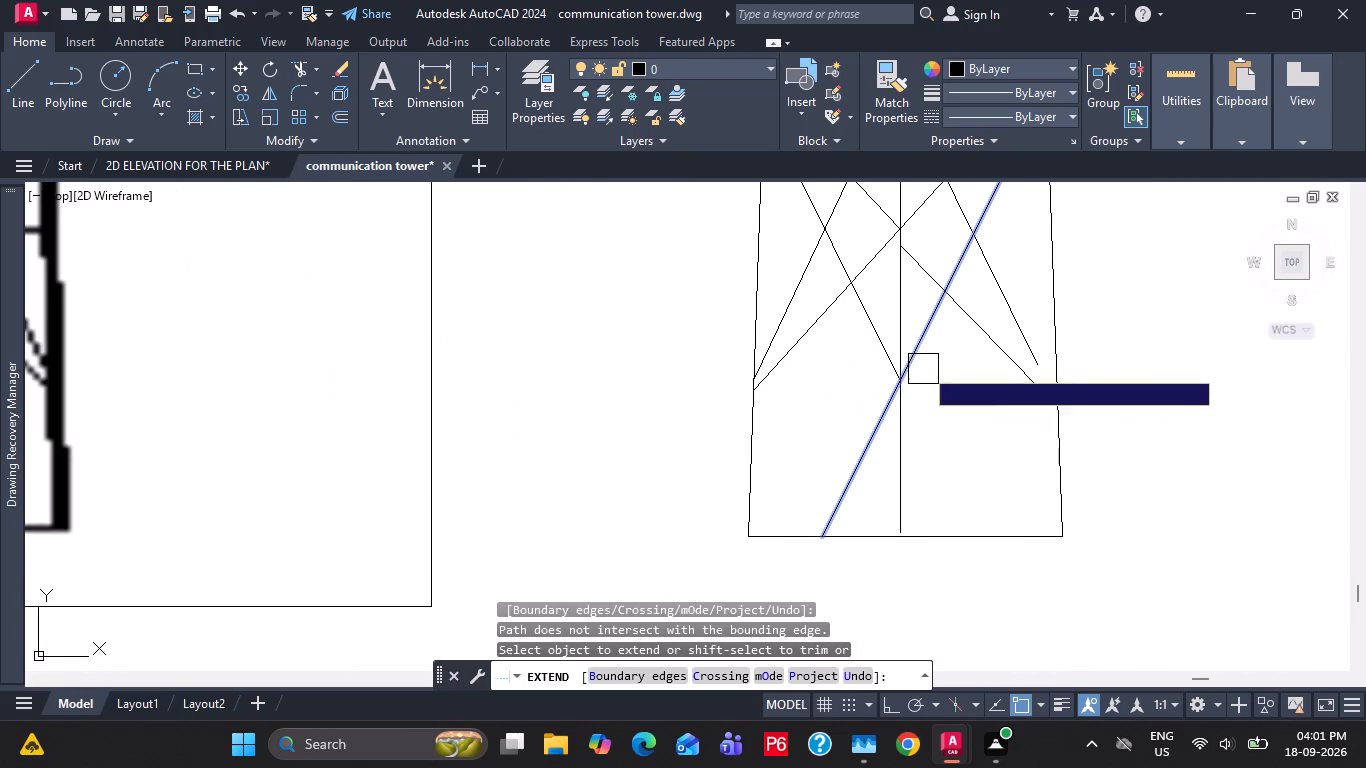
pyautogui.moveTo(988, 365); pyautogui.dragTo(992, 497, button='middle')
pyautogui.click(1026, 492)
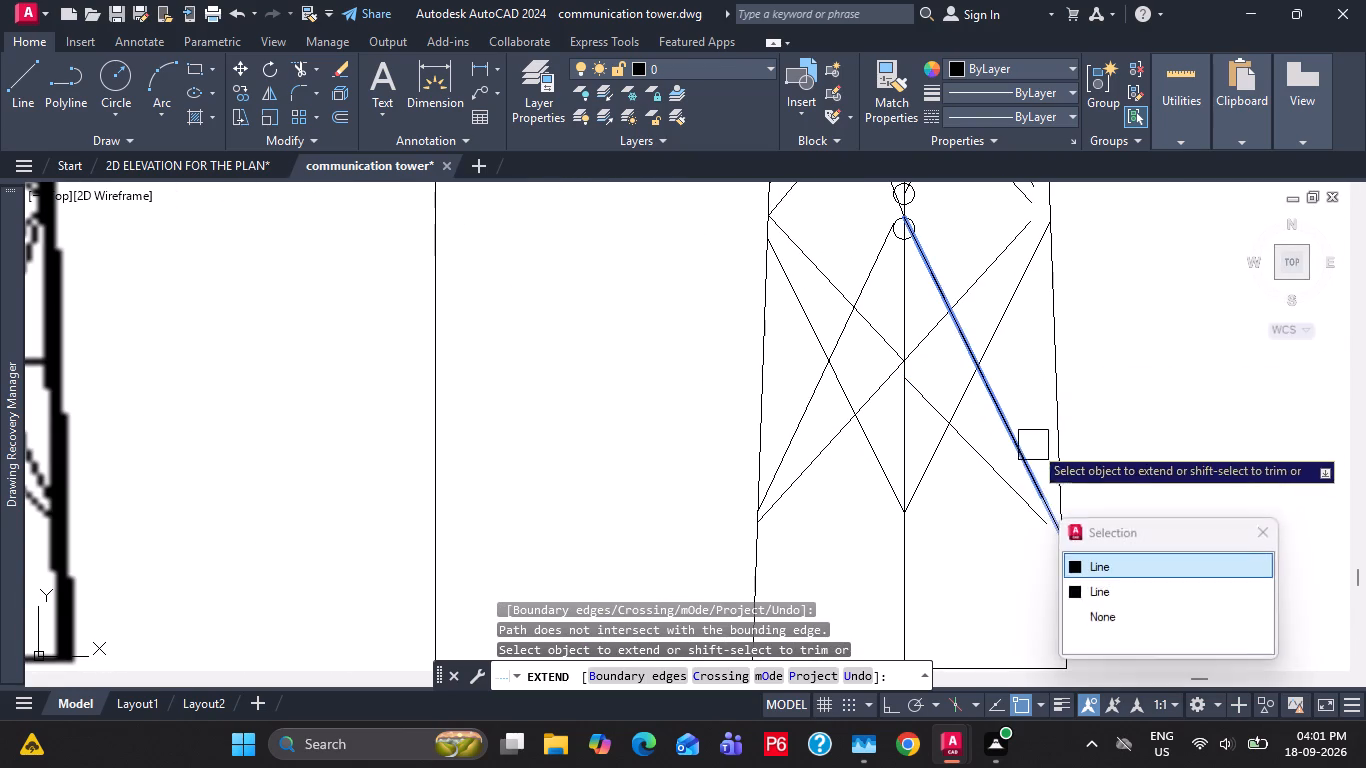
pyautogui.moveTo(1018, 339); pyautogui.dragTo(894, 426, button='middle')
pyautogui.click(885, 585)
pyautogui.click(898, 533)
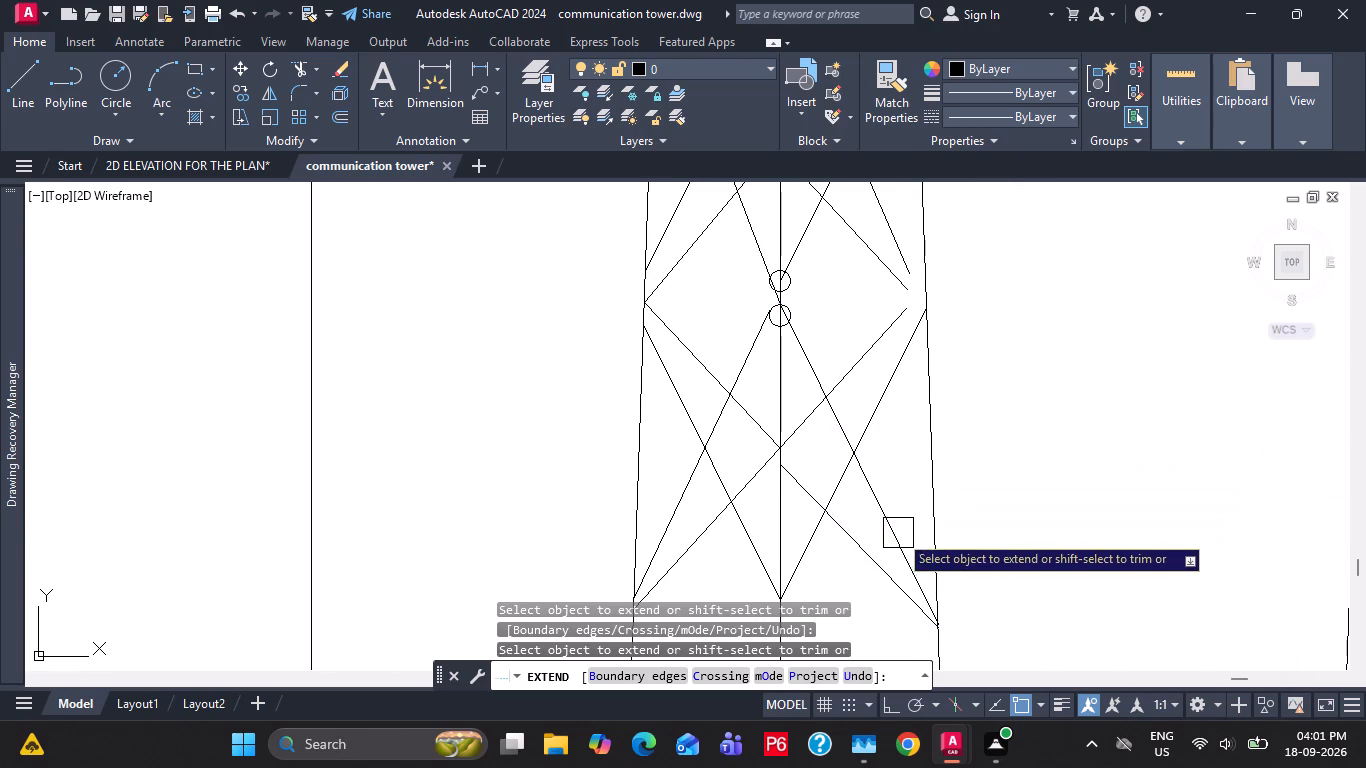
# Extend the second panel's lower-right braces and the bottom panel's upper-right diagonal towards their shared joint at the right leg.
pyautogui.moveTo(847, 389); pyautogui.dragTo(888, 583, button='middle')
pyautogui.scroll(2, 832, 464)
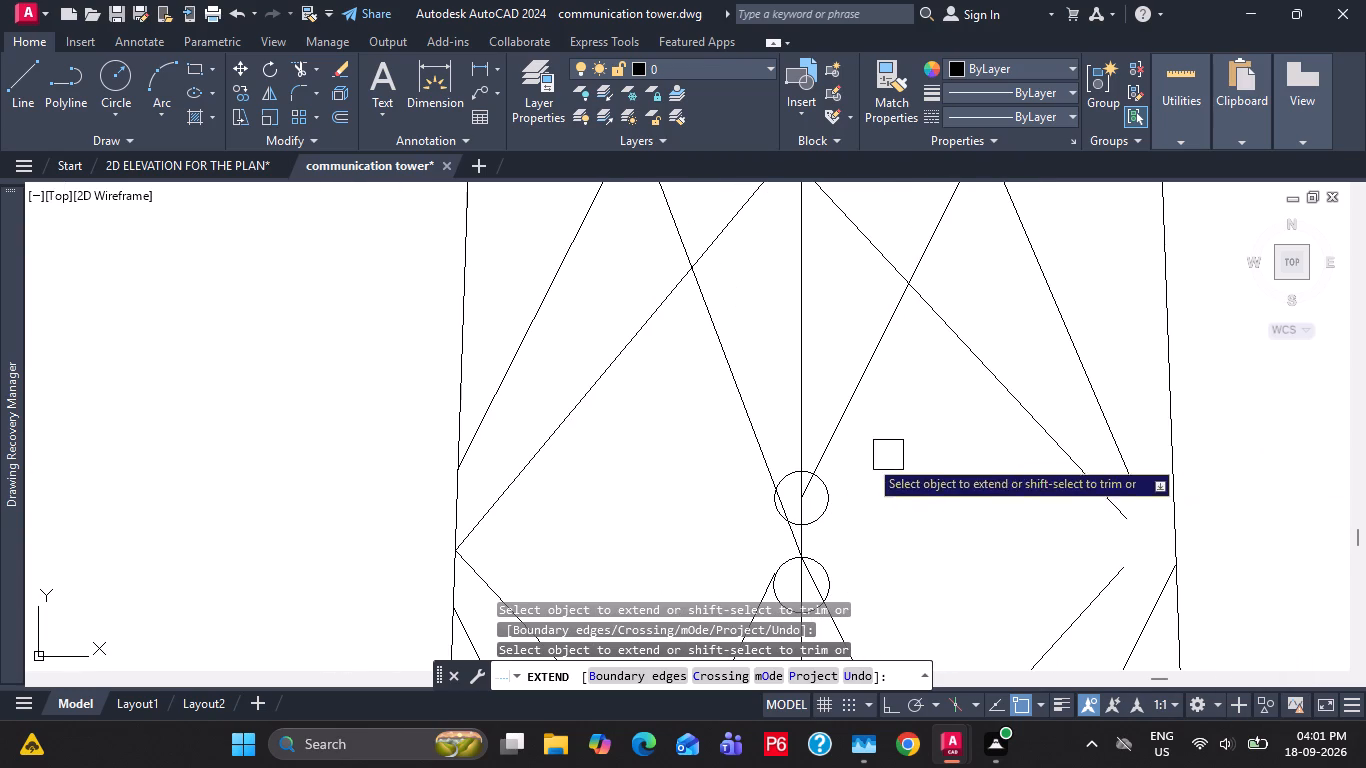
pyautogui.click(1075, 472)
pyautogui.click(1106, 393)
pyautogui.click(1118, 568)
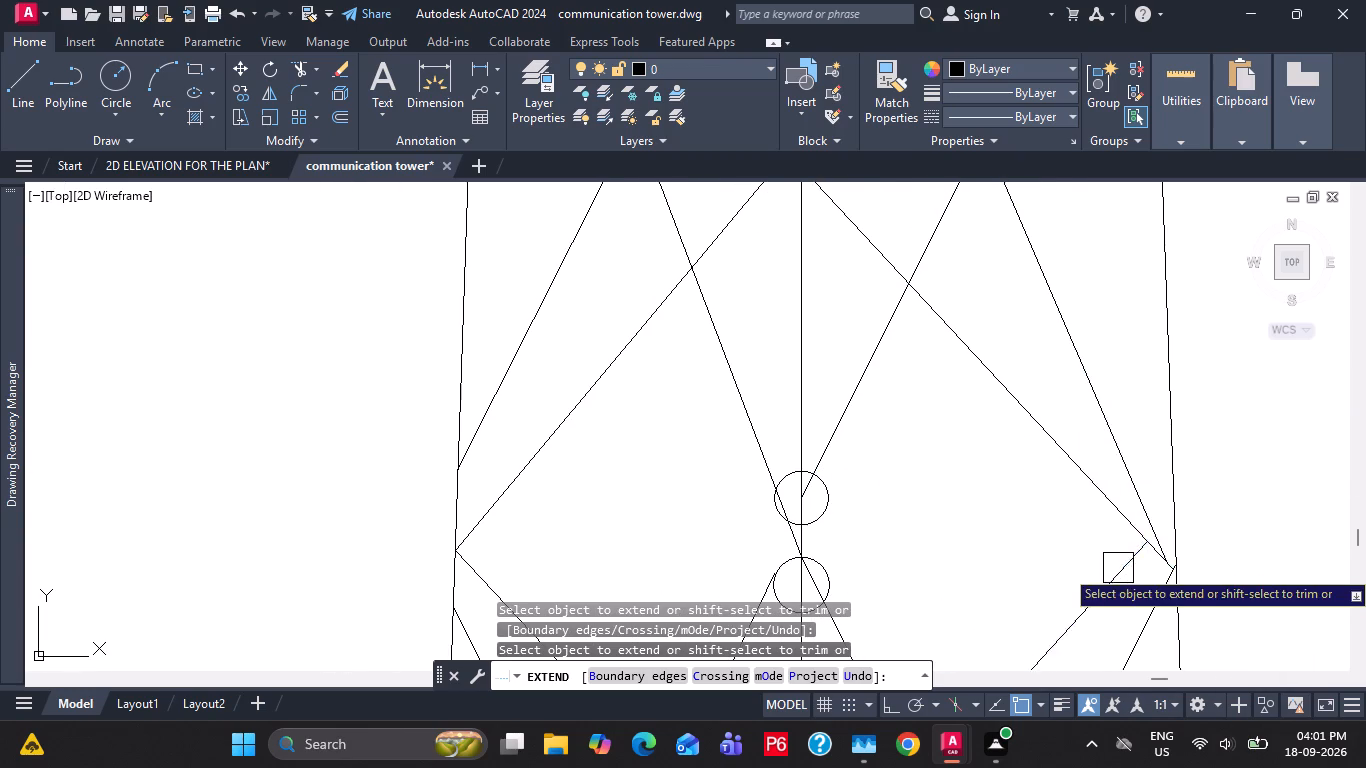
# Extend the second panel's upper-right diagonal to the centre member and its upper-right braces to the joint near the right leg.
pyautogui.scroll(-1, 1117, 543)
pyautogui.moveTo(1074, 328); pyautogui.dragTo(1040, 453, button='middle')
pyautogui.moveTo(1014, 403); pyautogui.dragTo(1006, 420, button='middle')
pyautogui.click(893, 381)
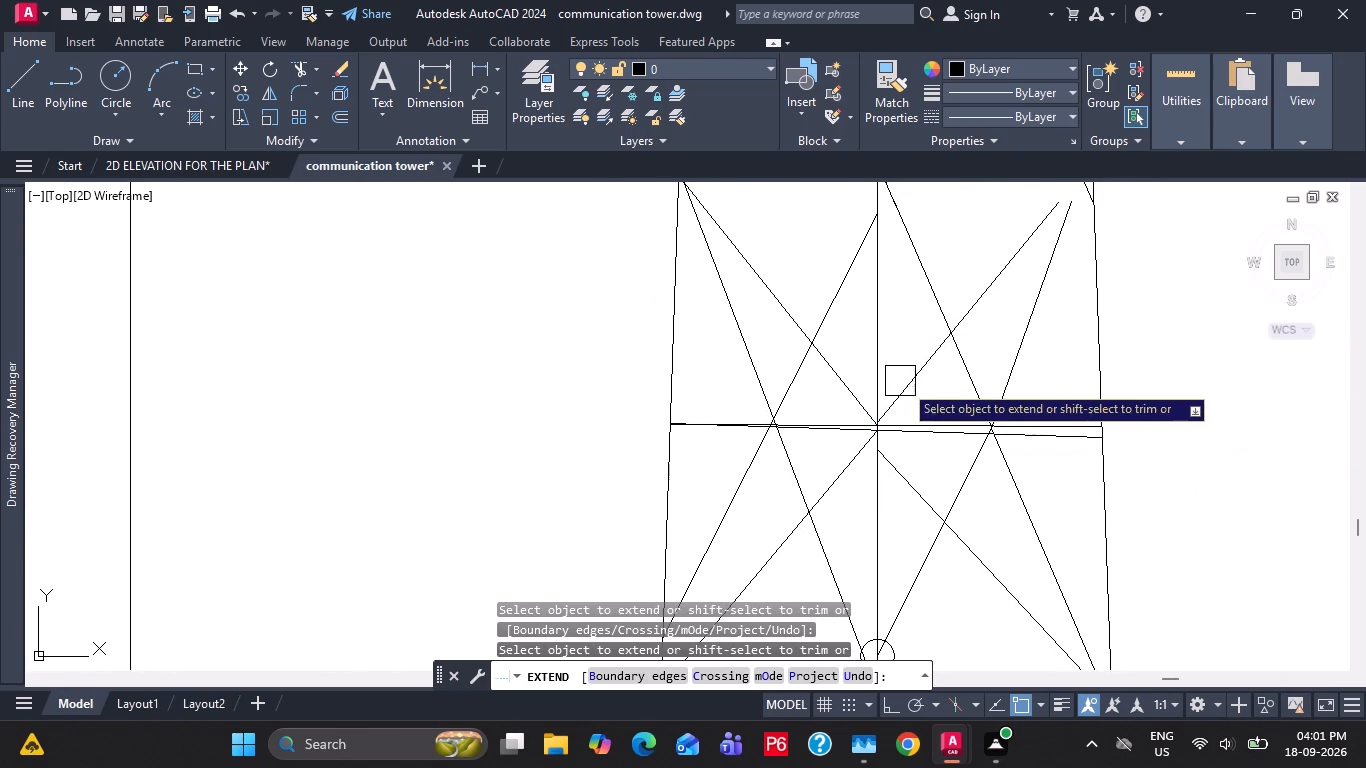
pyautogui.moveTo(906, 375); pyautogui.dragTo(868, 581, button='middle')
pyautogui.moveTo(1045, 435); pyautogui.dragTo(1016, 531, button='middle')
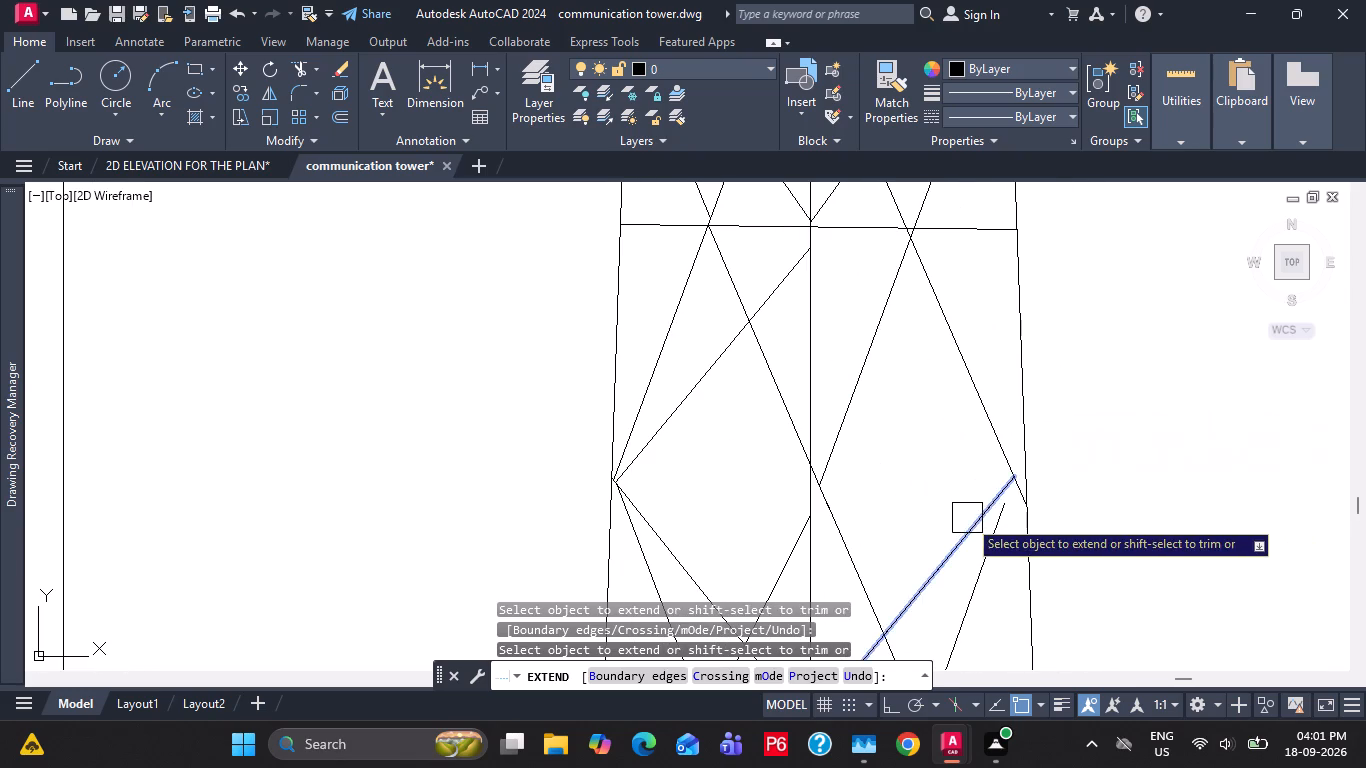
pyautogui.click(967, 518)
pyautogui.click(994, 558)
# Extend the fourth panel's lower inner-left steep brace up to the larger circle on the centre member.
pyautogui.moveTo(907, 404); pyautogui.dragTo(894, 515, button='middle')
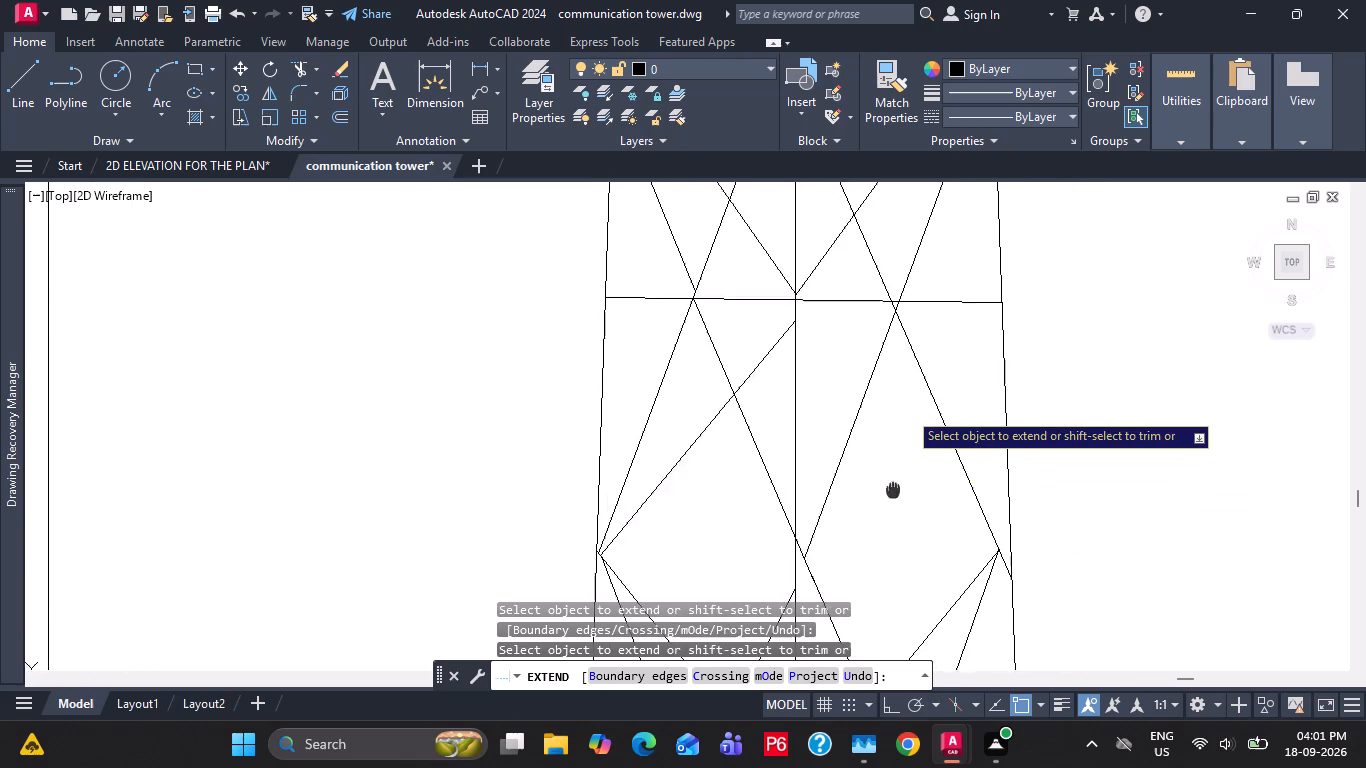
pyautogui.moveTo(894, 515); pyautogui.dragTo(893, 610, button='middle')
pyautogui.moveTo(864, 465); pyautogui.dragTo(860, 580, button='middle')
pyautogui.click(750, 353)
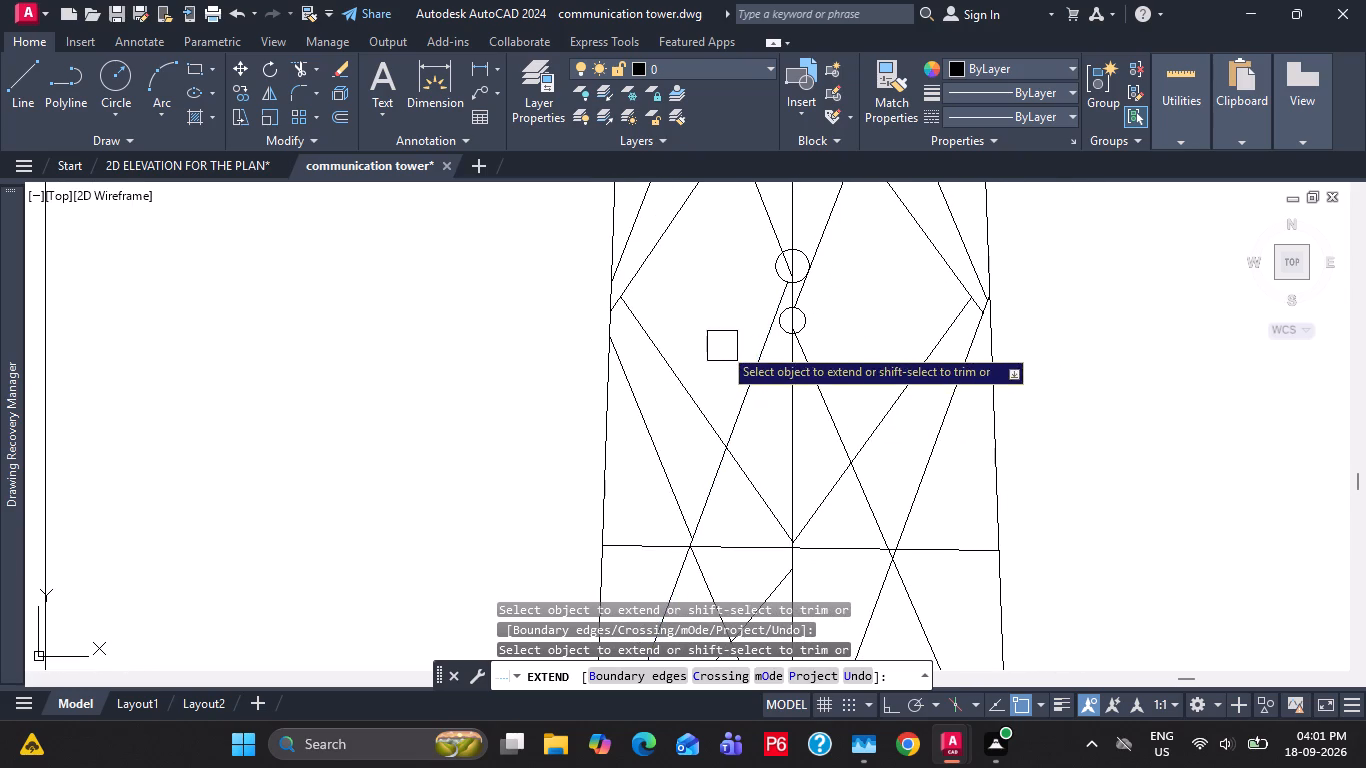
pyautogui.moveTo(721, 346); pyautogui.dragTo(709, 457, button='middle')
pyautogui.scroll(2, 775, 372)
pyautogui.scroll(-1, 780, 402)
pyautogui.moveTo(510, 477); pyautogui.dragTo(485, 600, button='middle')
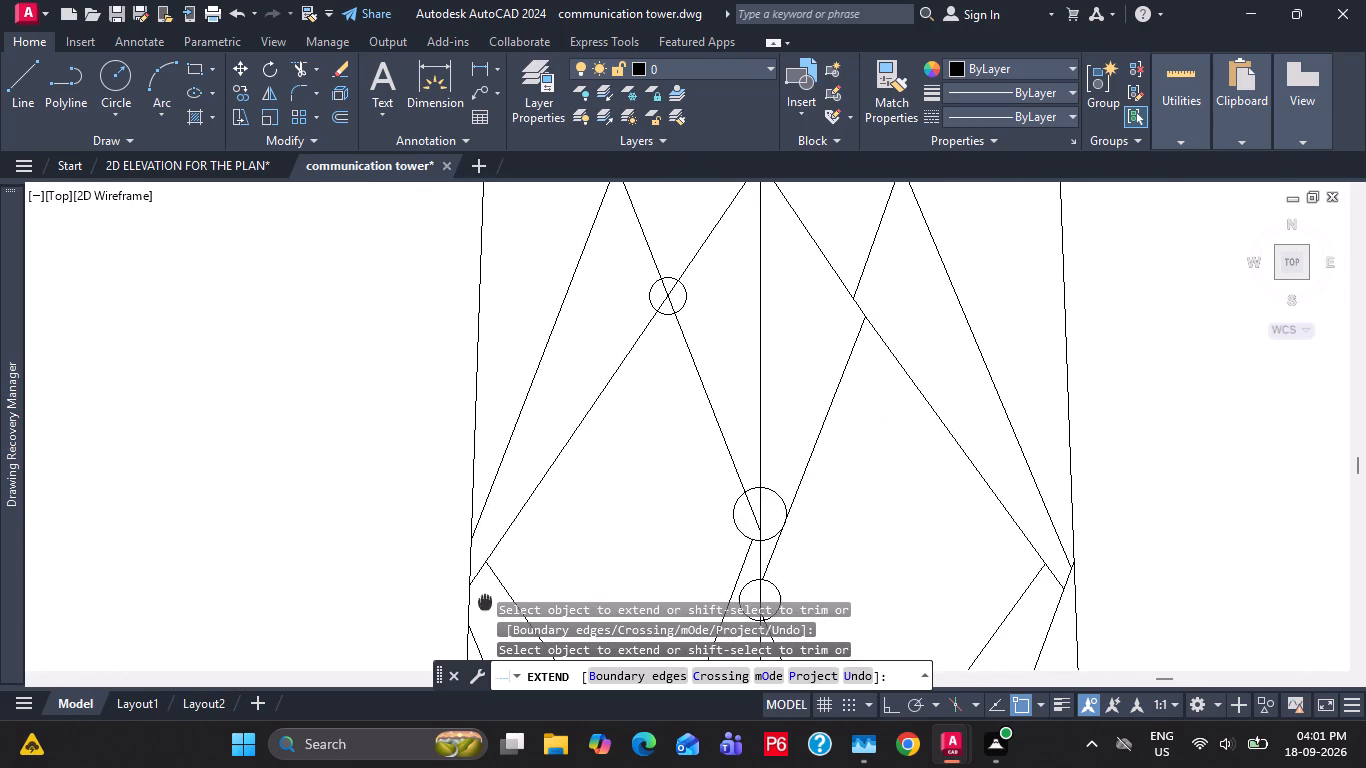
pyautogui.scroll(-1, 678, 393)
pyautogui.moveTo(681, 406); pyautogui.dragTo(685, 517, button='middle')
pyautogui.middleClick(748, 320)
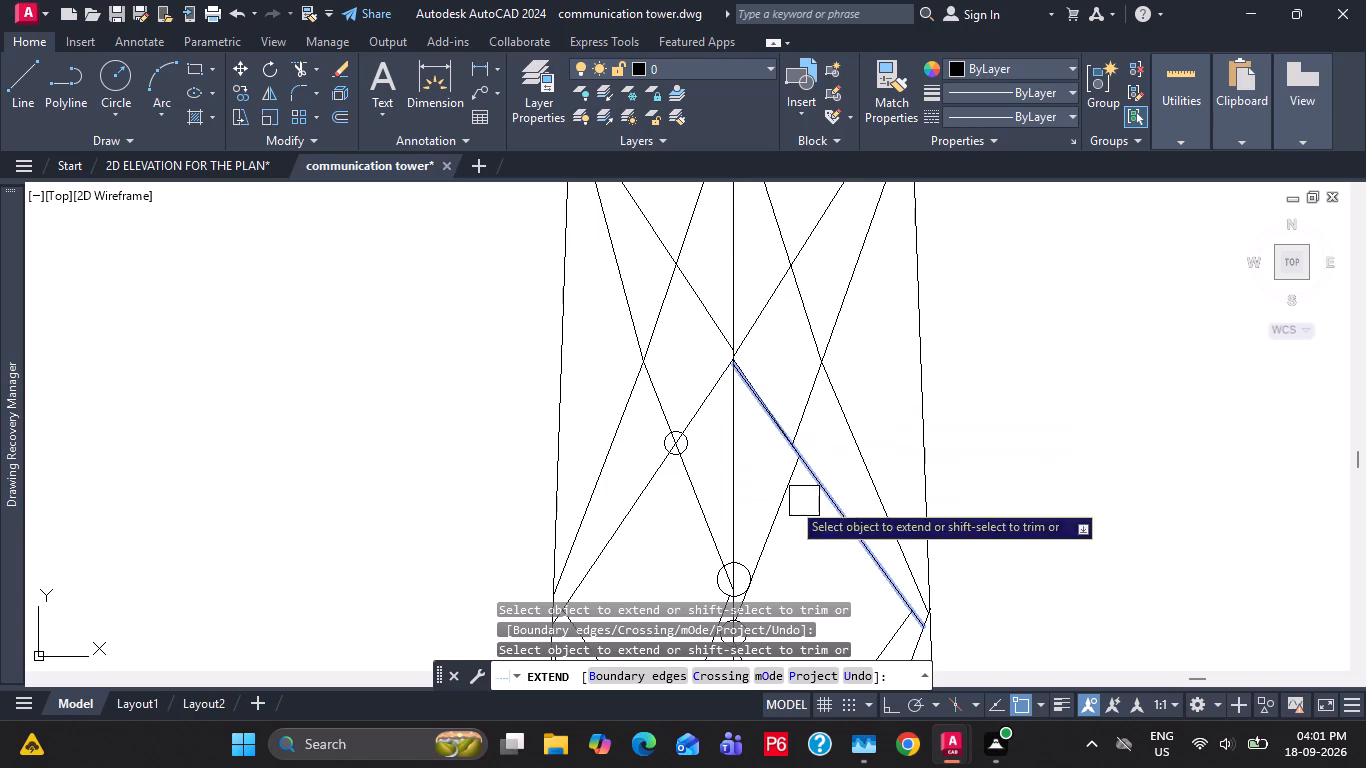
pyautogui.press('Escape')
pyautogui.press('Escape')
# Trim the centre member and the brace ends inside the larger circle at the fourth panel's lower joint.
pyautogui.moveTo(759, 535); pyautogui.dragTo(763, 504, button='middle')
pyautogui.write('tr')
pyautogui.press('space')
pyautogui.scroll(4, 743, 523)
pyautogui.moveTo(724, 582); pyautogui.dragTo(726, 467, button='middle')
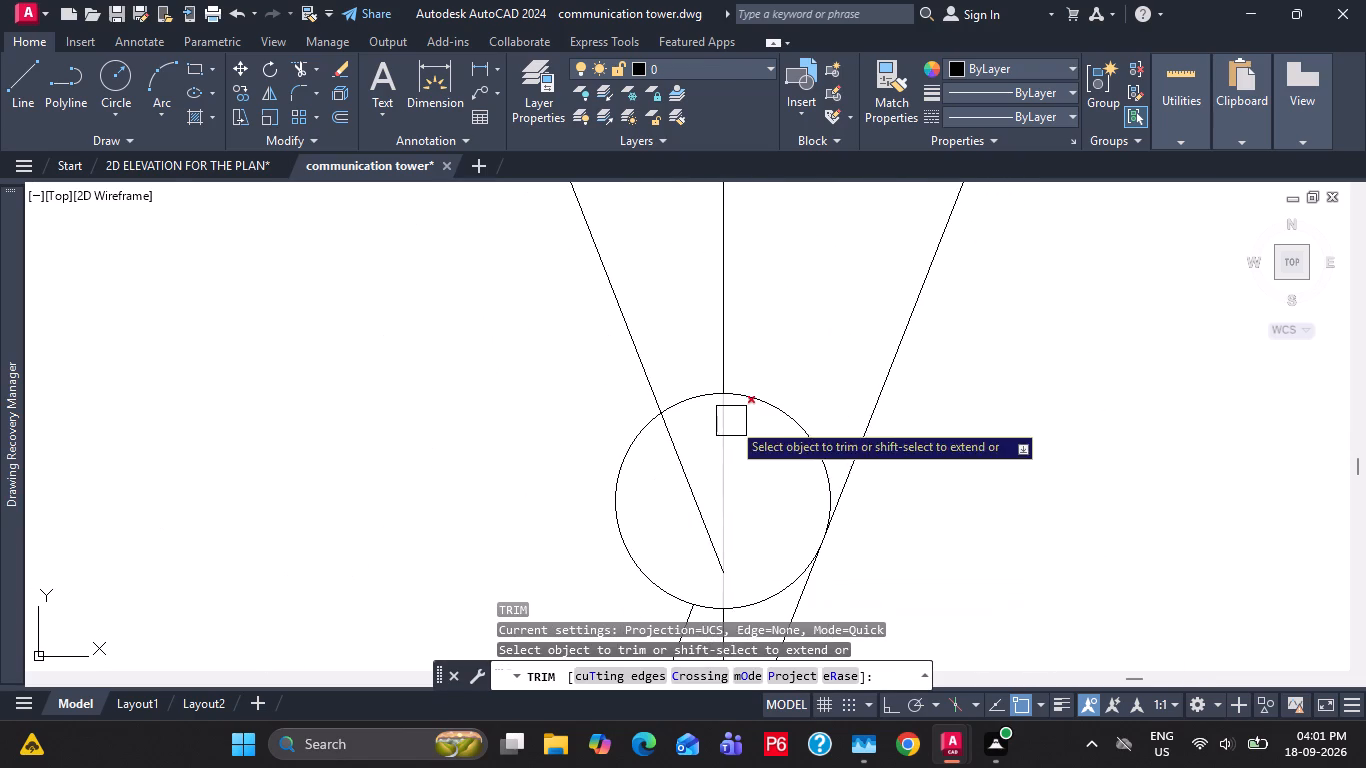
pyautogui.click(733, 428)
pyautogui.click(694, 497)
pyautogui.click(724, 552)
pyautogui.click(716, 585)
pyautogui.click(722, 580)
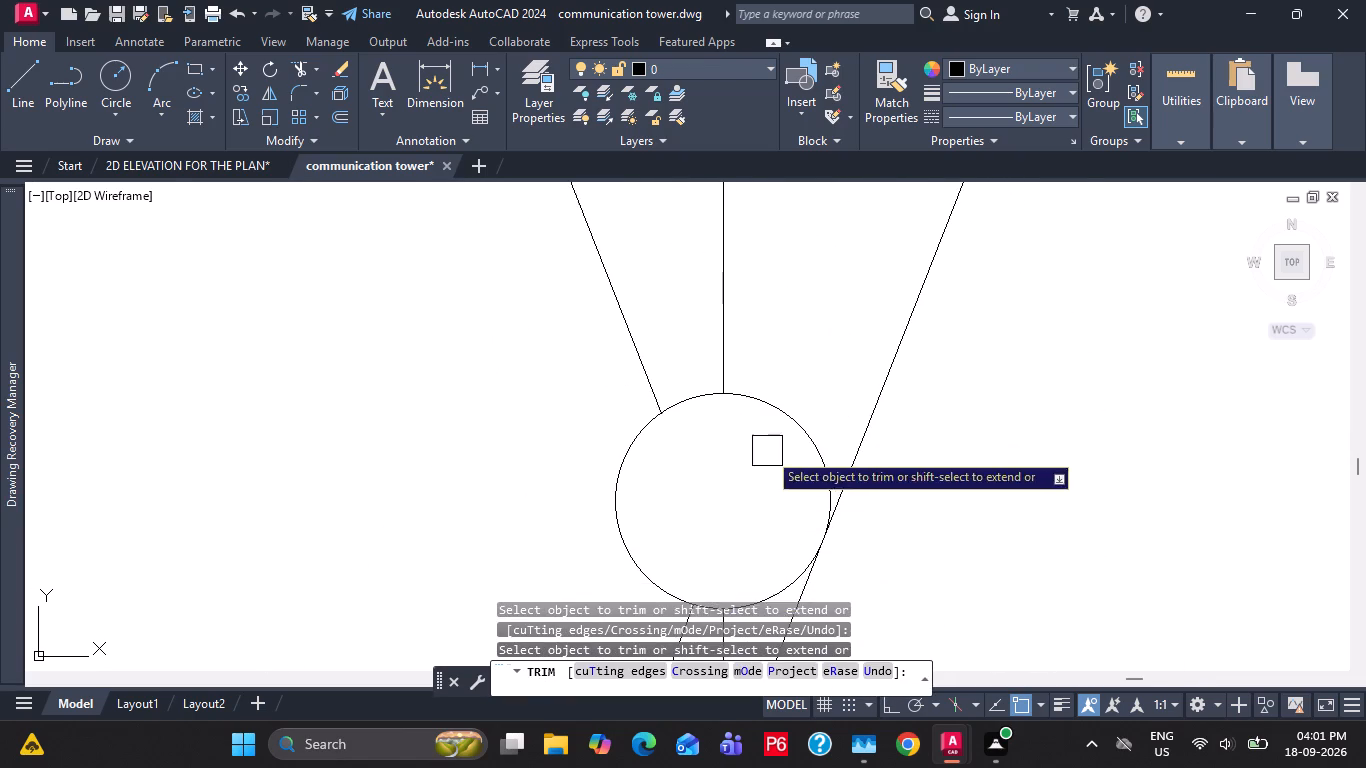
# Trim the centre member and the brace ends inside the smaller circle just below it.
pyautogui.scroll(-3, 767, 451)
pyautogui.moveTo(829, 574); pyautogui.dragTo(816, 464, button='middle')
pyautogui.scroll(4, 770, 461)
pyautogui.click(711, 425)
pyautogui.click(707, 478)
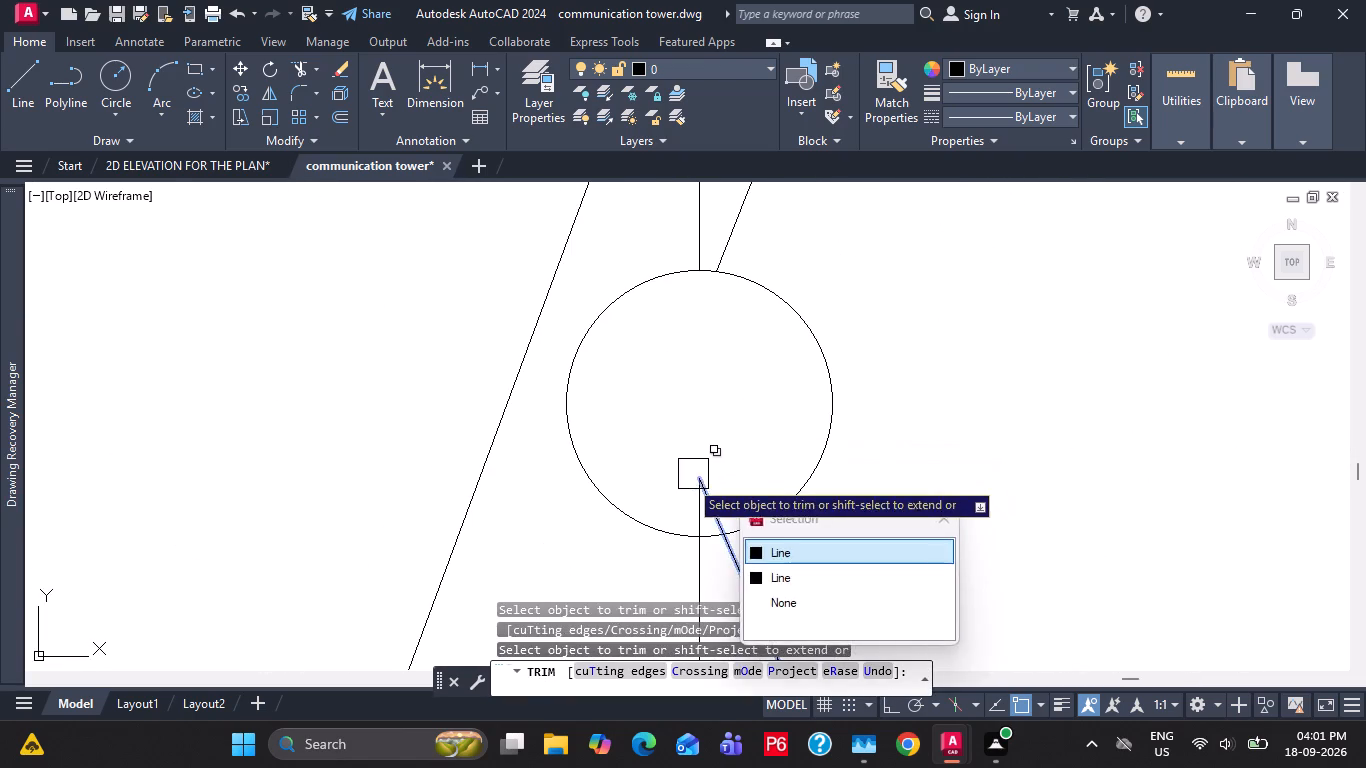
pyautogui.click(687, 480)
pyautogui.click(694, 491)
pyautogui.click(711, 495)
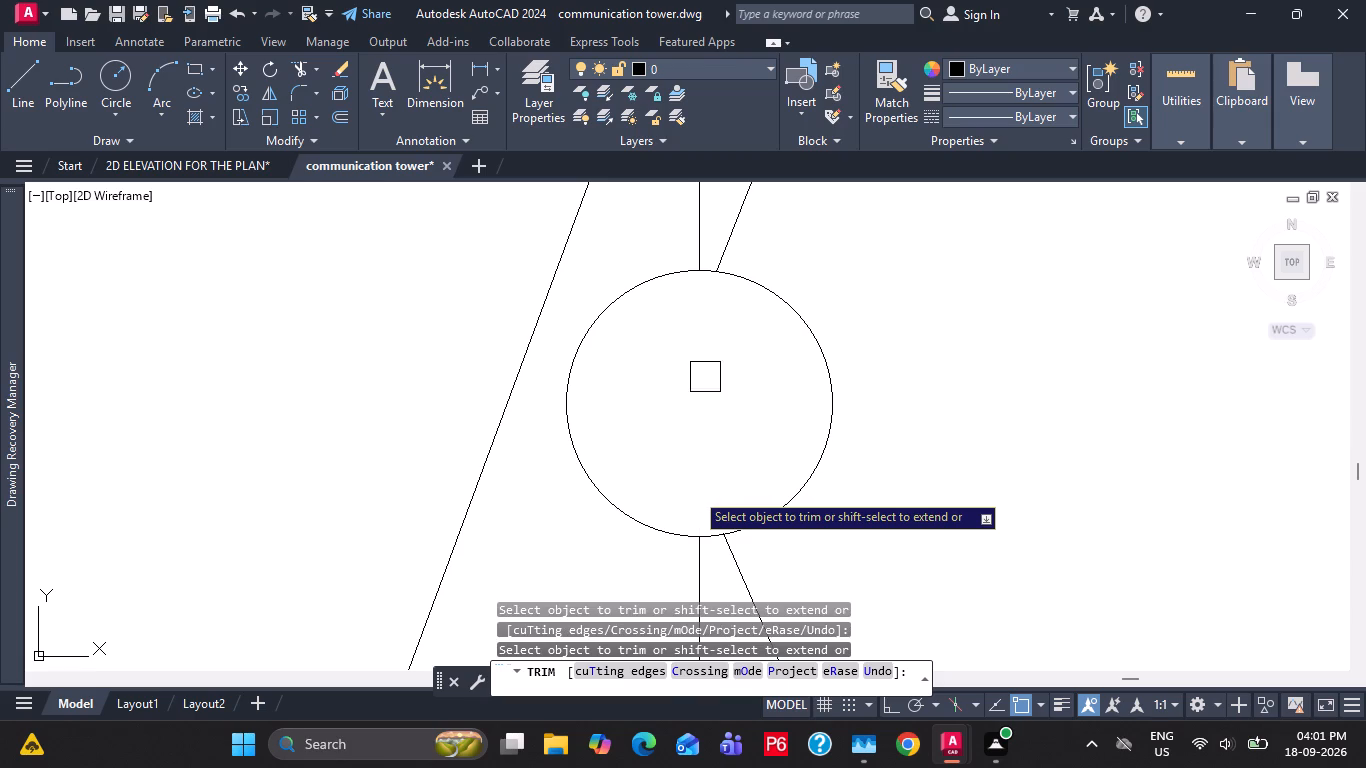
pyautogui.press('Escape')
# Trim the crossing braces inside the small circle left of the centre member, above the two trimmed circles.
pyautogui.scroll(-3, 714, 401)
pyautogui.moveTo(809, 475); pyautogui.dragTo(794, 394, button='middle')
pyautogui.scroll(-4, 794, 394)
pyautogui.moveTo(880, 503); pyautogui.dragTo(873, 384, button='middle')
pyautogui.scroll(2, 764, 428)
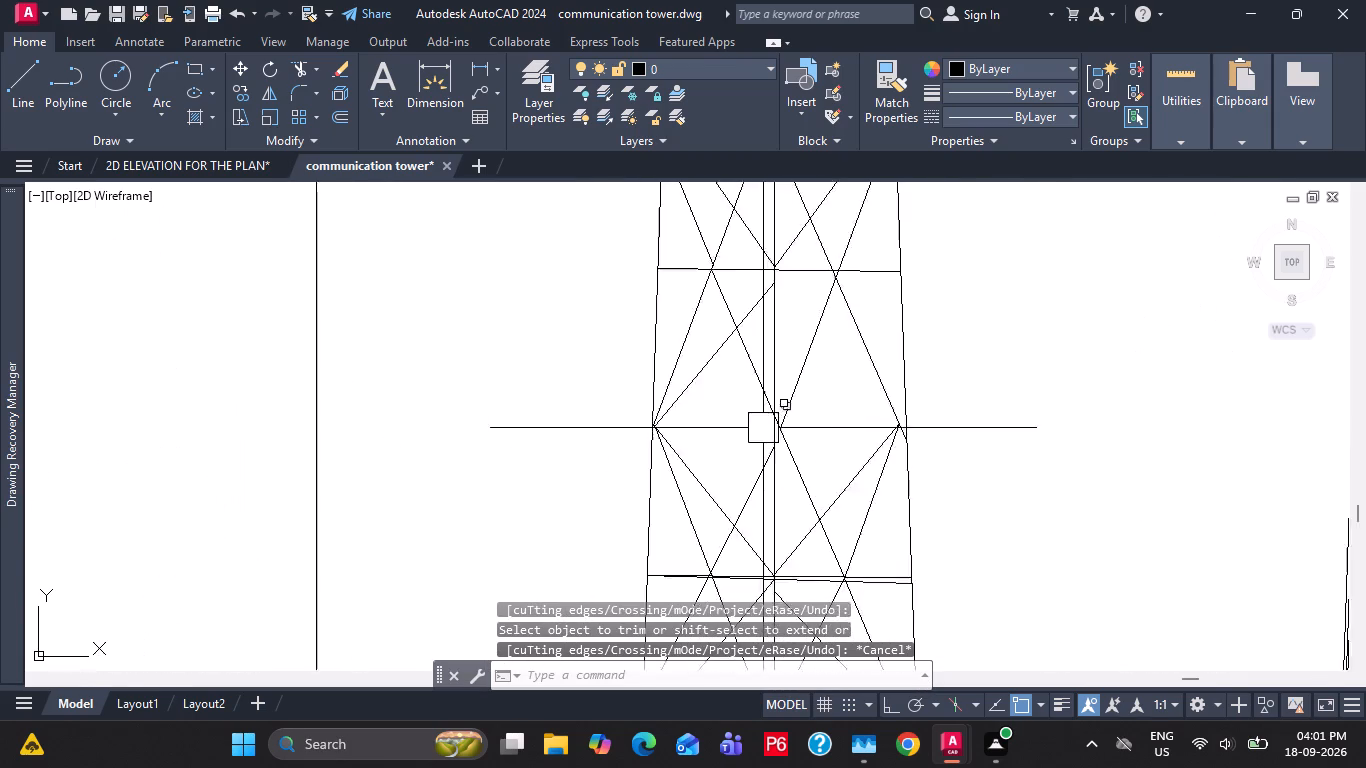
pyautogui.scroll(-4, 781, 449)
pyautogui.scroll(4, 792, 360)
pyautogui.scroll(1, 701, 390)
pyautogui.scroll(-3, 706, 414)
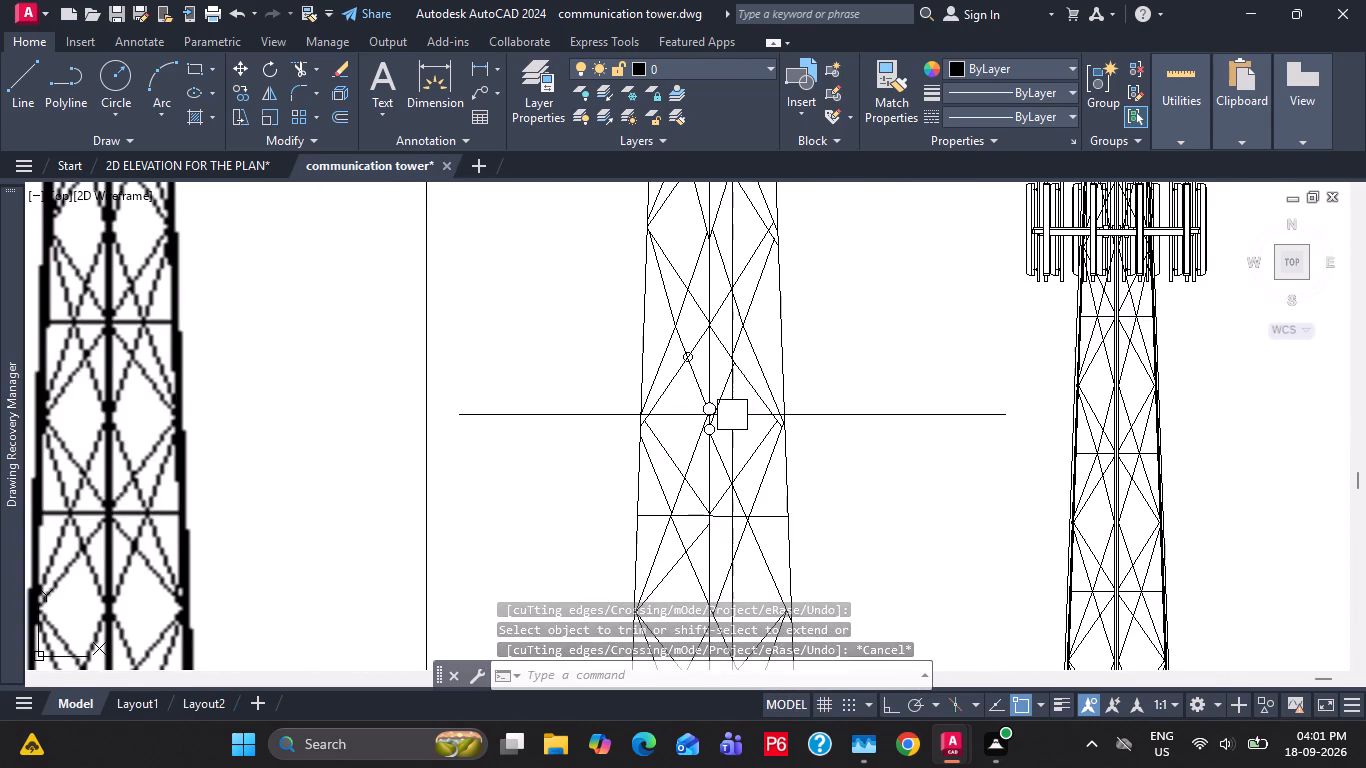
pyautogui.moveTo(737, 341); pyautogui.dragTo(749, 404, button='middle')
pyautogui.scroll(5, 695, 414)
pyautogui.write('tr')
pyautogui.press('space')
pyautogui.scroll(2, 706, 431)
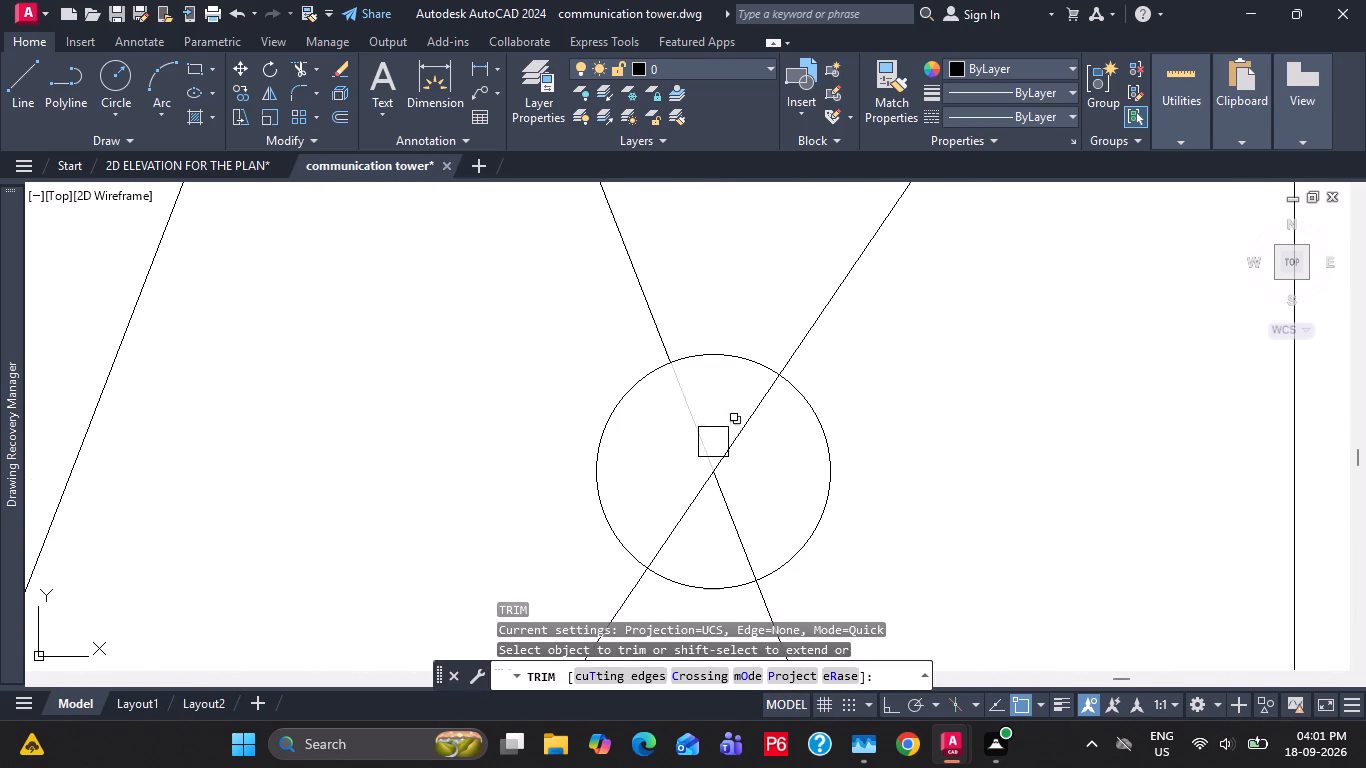
pyautogui.click(718, 458)
pyautogui.click(718, 486)
pyautogui.click(708, 500)
pyautogui.click(711, 479)
pyautogui.press('Escape')
pyautogui.press('Escape')
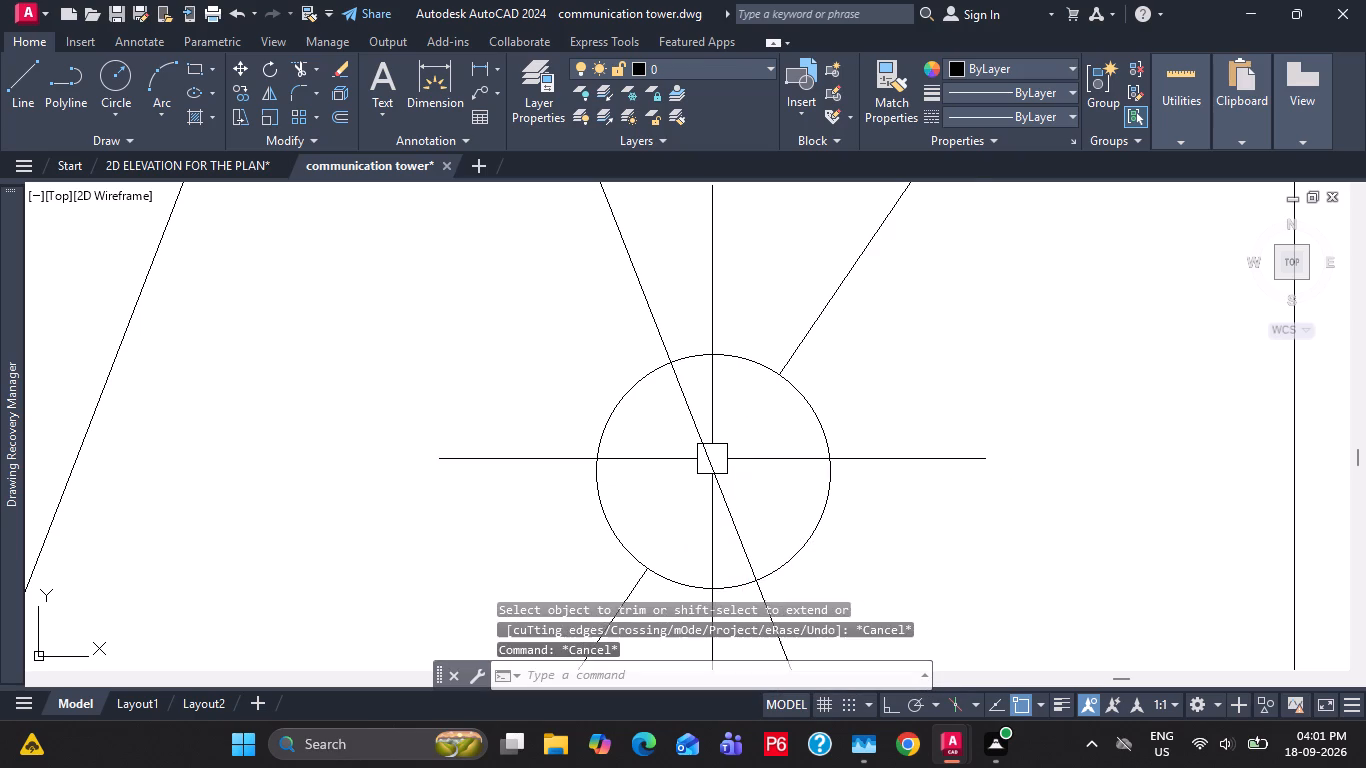
pyautogui.write('tr')
pyautogui.press('space')
pyautogui.click(712, 461)
pyautogui.press('Escape')
# Examine the finished tower's bracing and compare it with the traced tower at full extent.
pyautogui.scroll(-8, 712, 456)
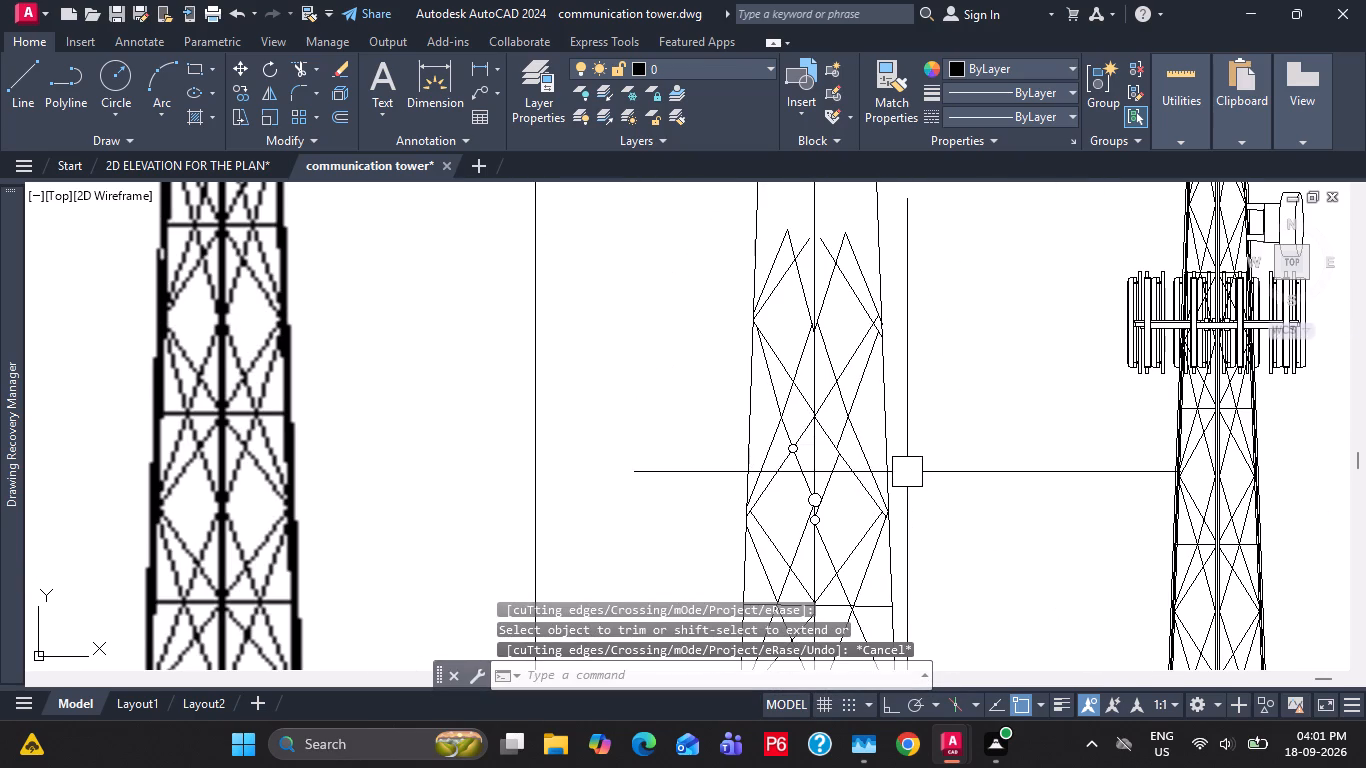
pyautogui.moveTo(907, 472); pyautogui.dragTo(772, 313, button='middle')
pyautogui.scroll(3, 1143, 569)
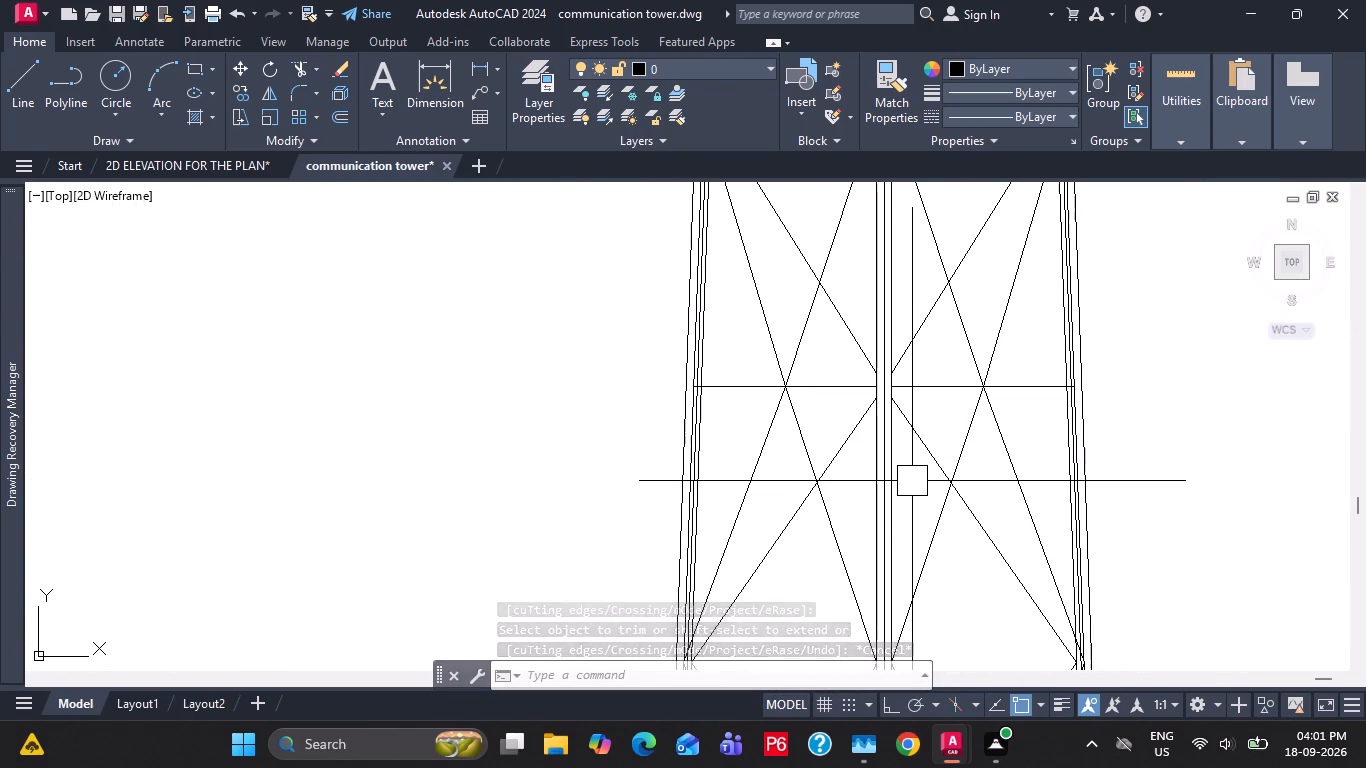
pyautogui.scroll(-7, 912, 481)
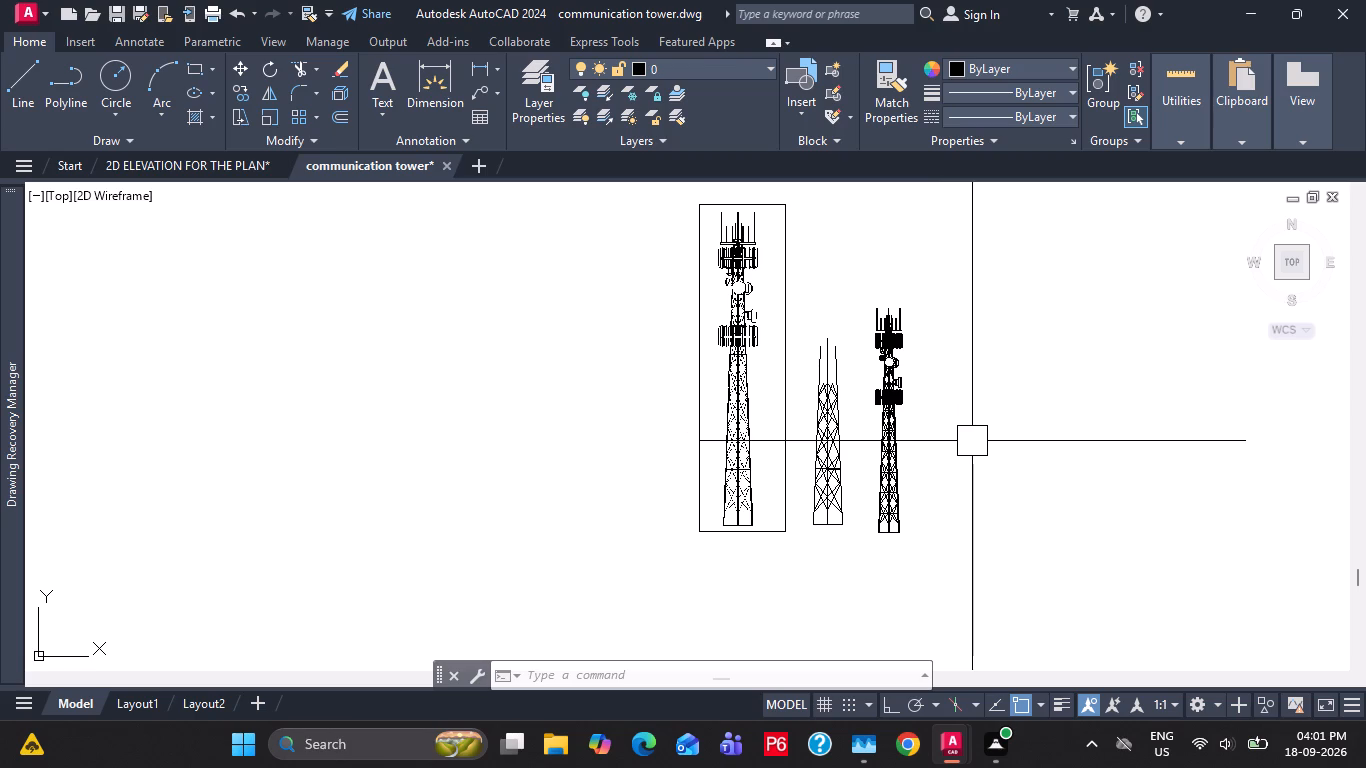
pyautogui.press('Escape')
pyautogui.press('Escape')
pyautogui.press('Escape')
pyautogui.press('Escape')
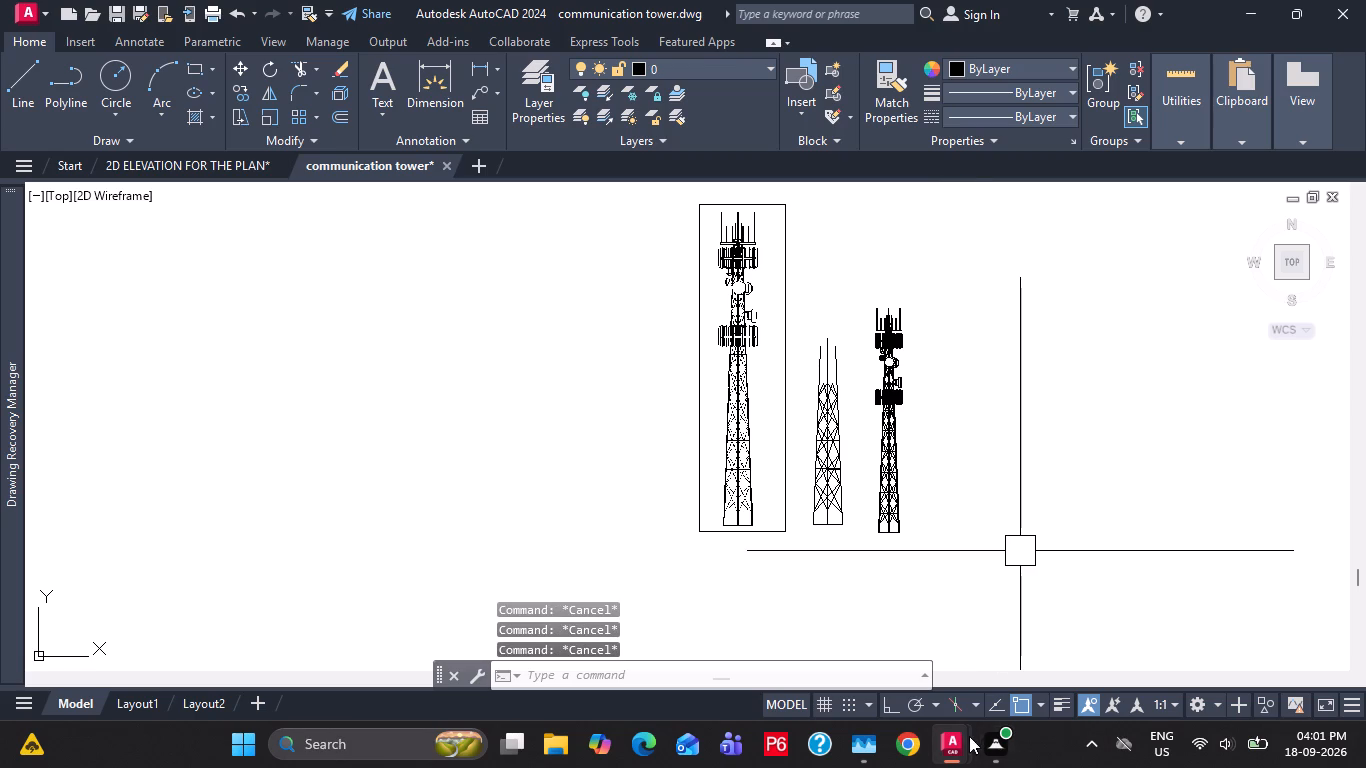
pyautogui.press('Escape')
pyautogui.press('Escape')
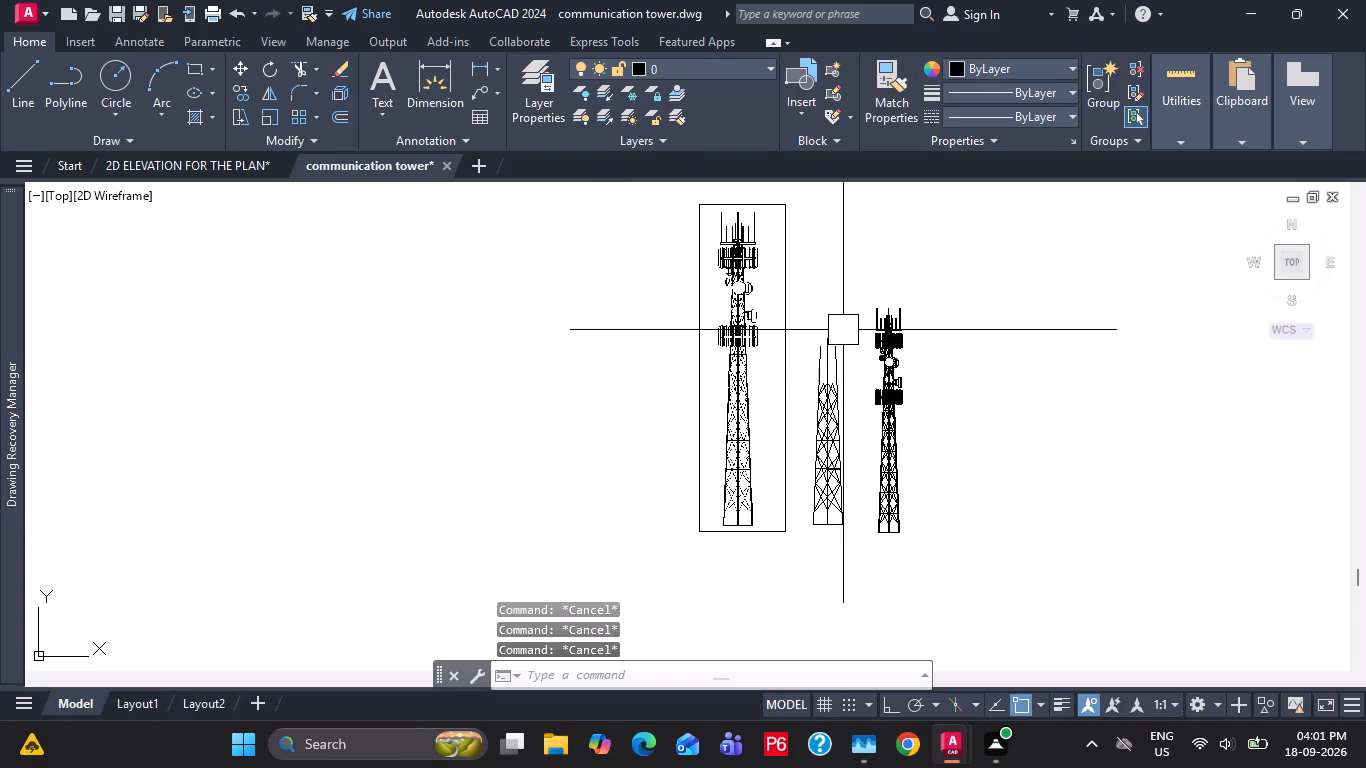
pyautogui.press('Escape')
# Save the communication tower drawing.
pyautogui.hotkey('ctrl', 's')
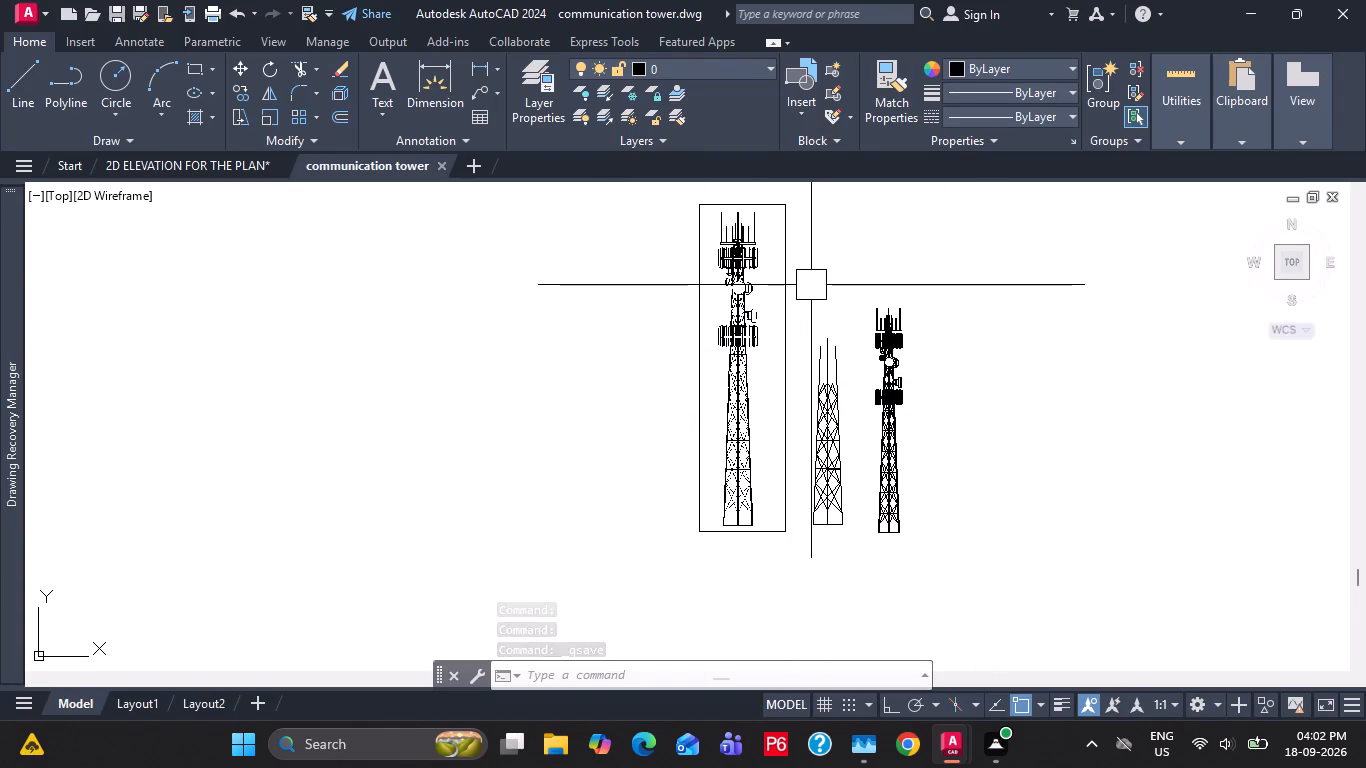
# Draw a circle centred on the centre member above the top bracing, nearly filling the width between the legs.
pyautogui.moveTo(811, 285); pyautogui.dragTo(783, 311, button='middle')
pyautogui.scroll(2, 809, 349)
pyautogui.press('Escape')
pyautogui.press('Escape')
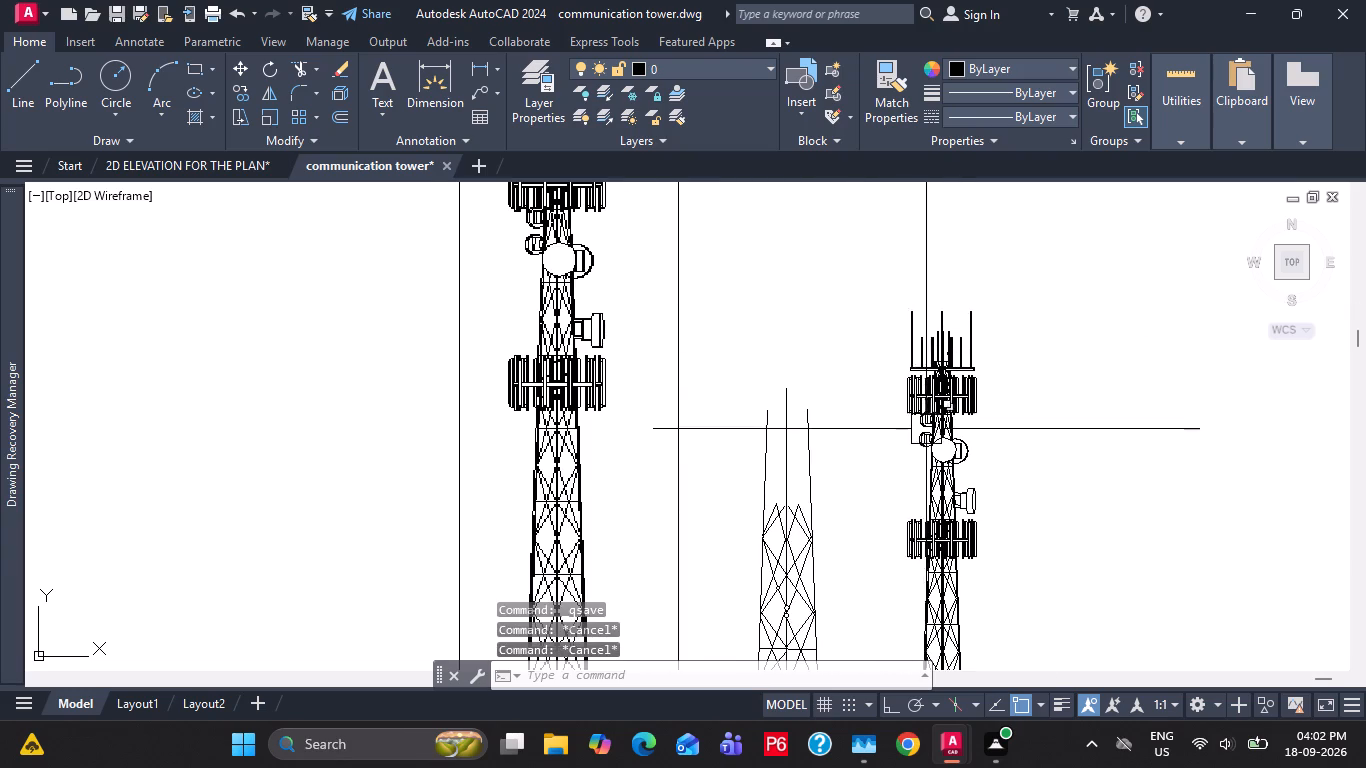
pyautogui.scroll(2, 808, 453)
pyautogui.press('c')
pyautogui.press('space')
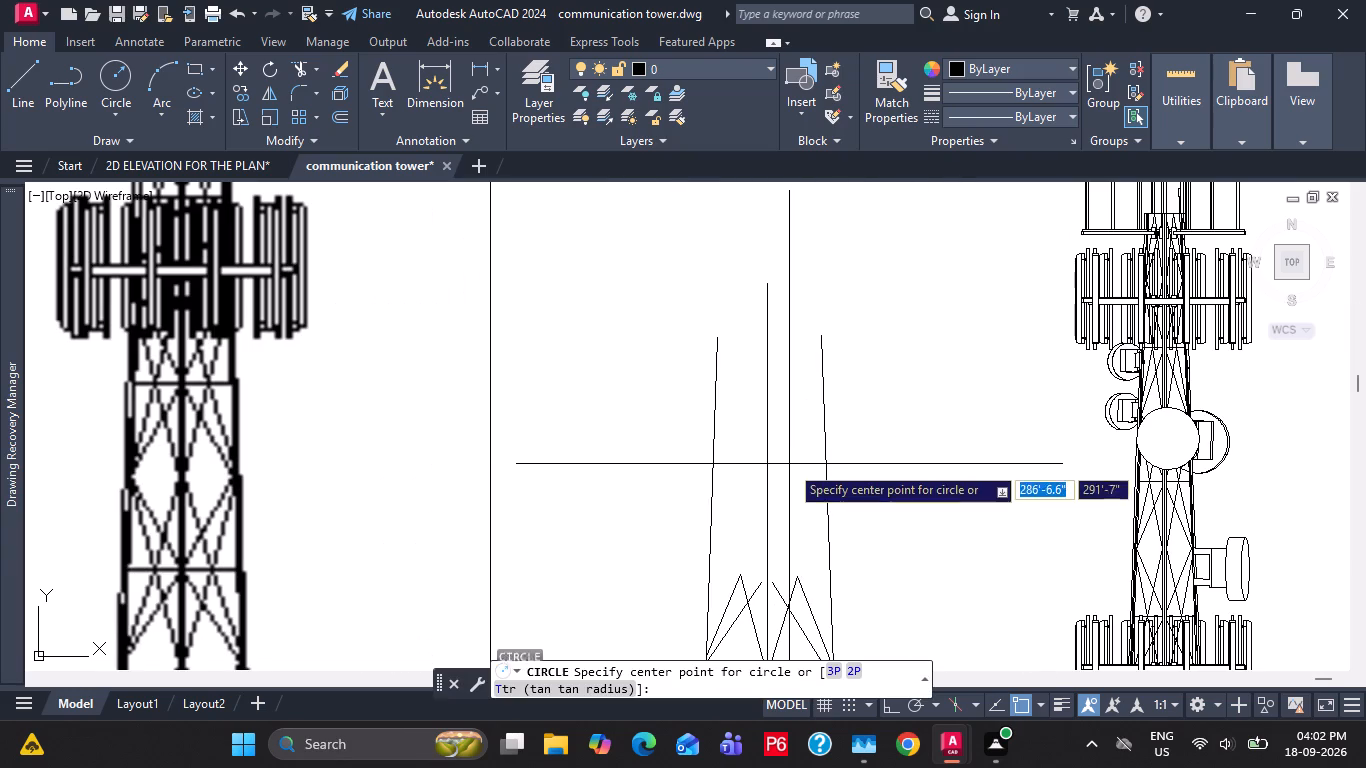
pyautogui.click(766, 420)
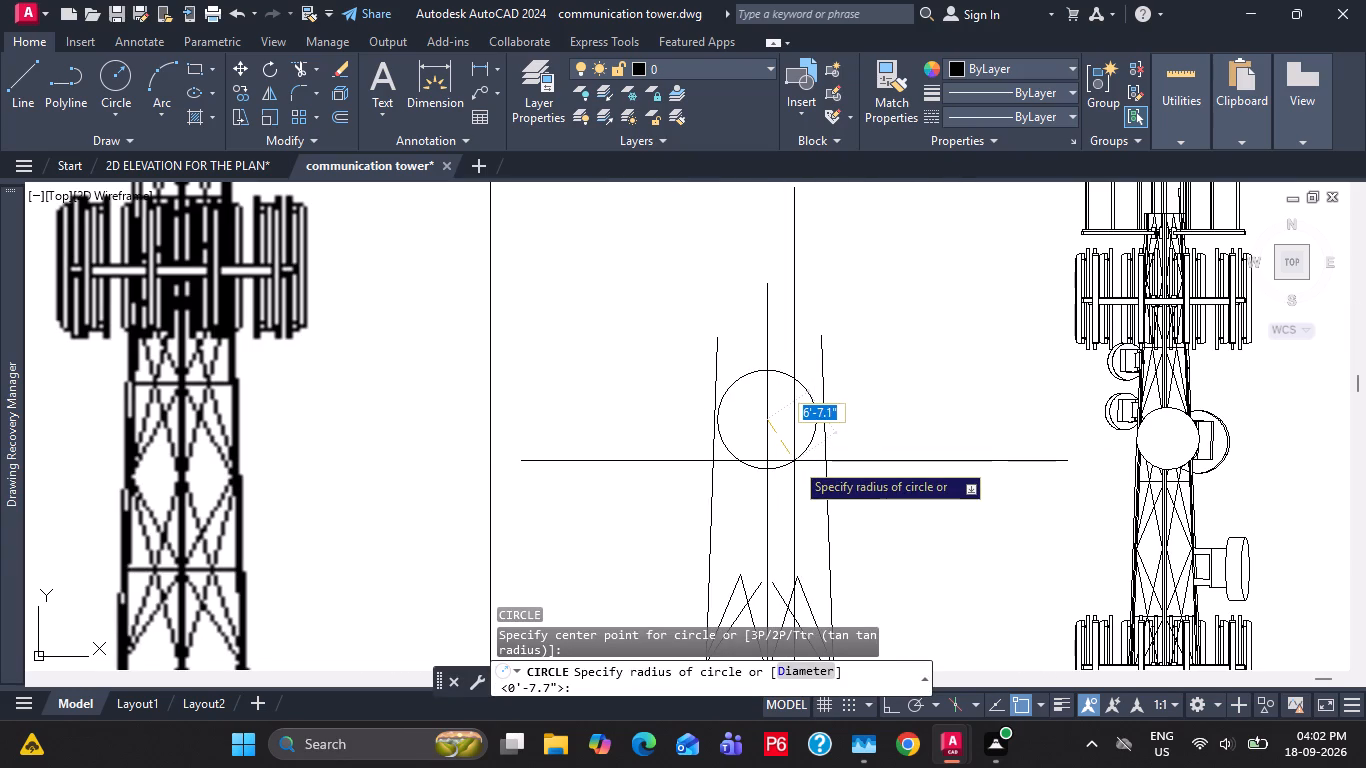
pyautogui.click(792, 453)
pyautogui.press('Escape')
pyautogui.press('Escape')
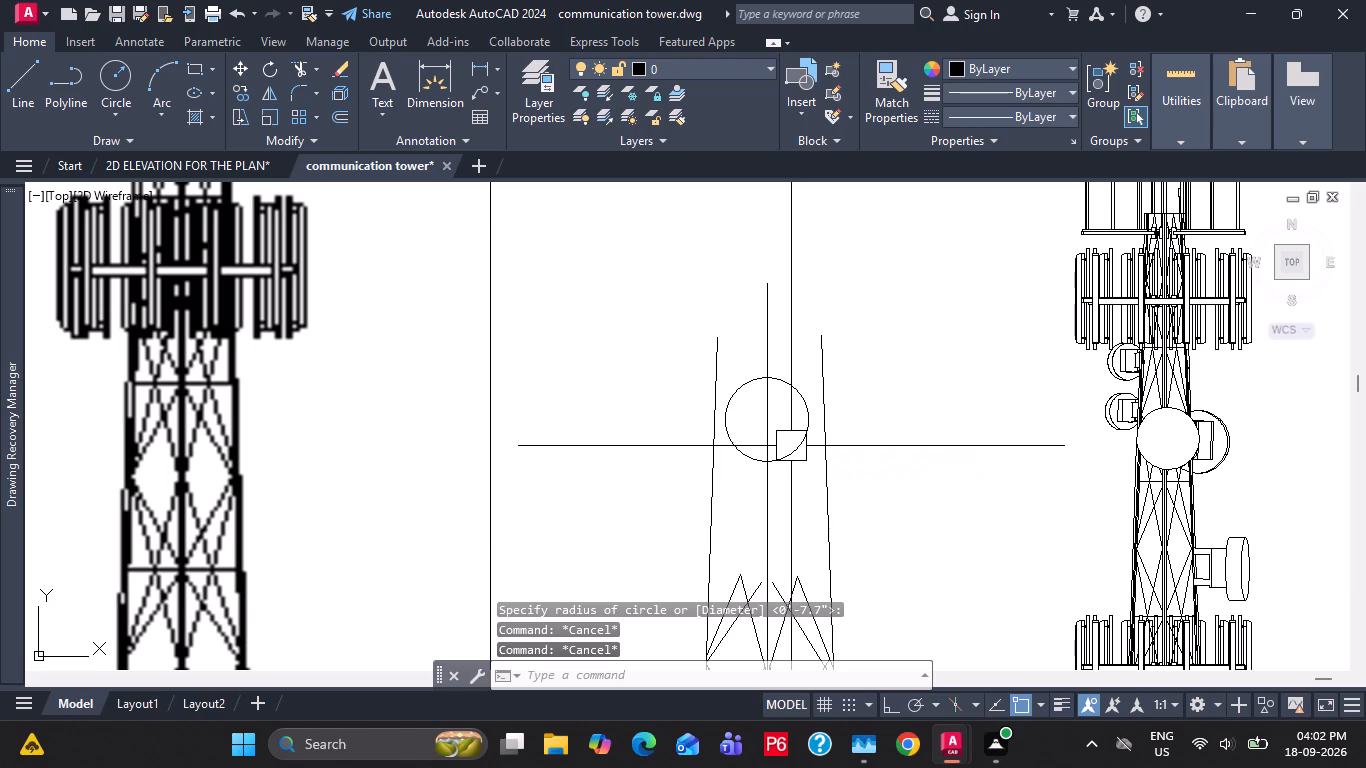
# Trim the centre member inside the new large circle.
pyautogui.write('tr')
pyautogui.press('space')
pyautogui.click(775, 429)
pyautogui.press('Escape')
pyautogui.press('Escape')
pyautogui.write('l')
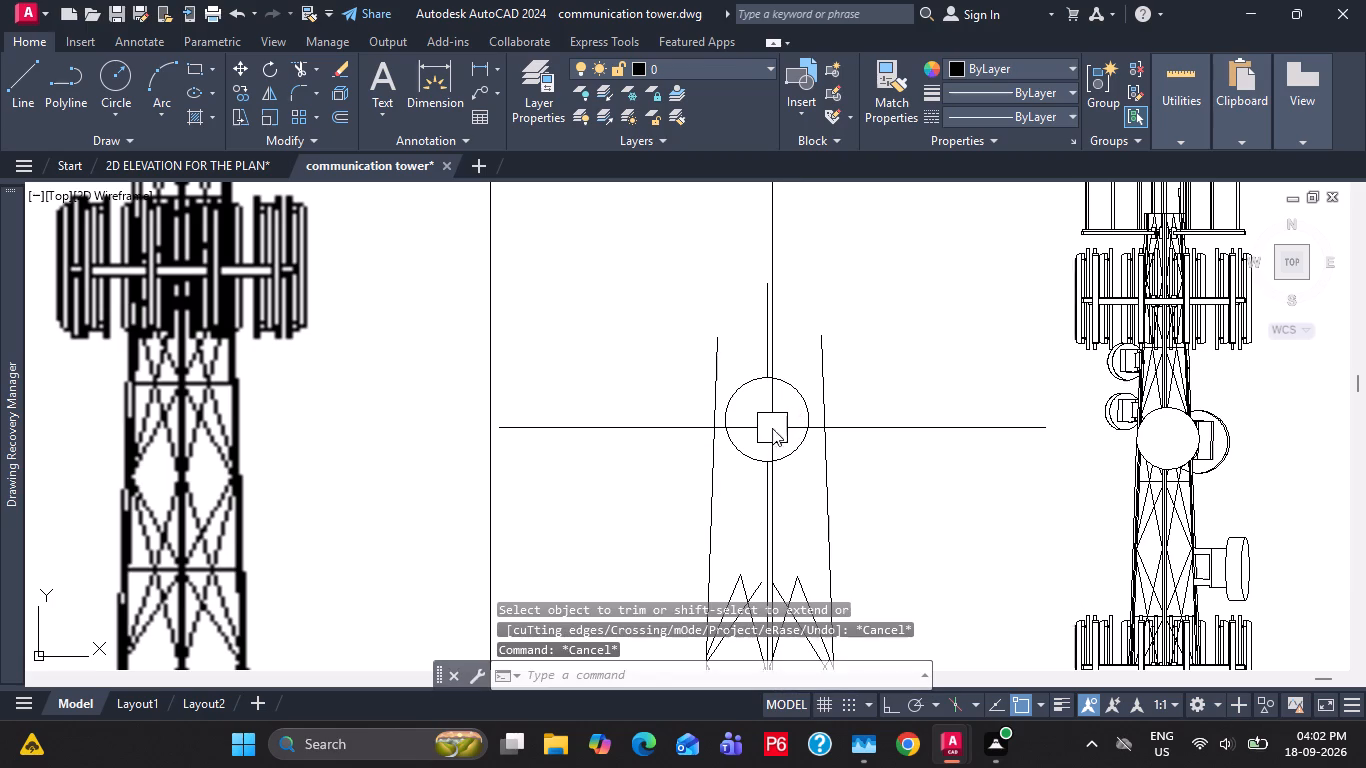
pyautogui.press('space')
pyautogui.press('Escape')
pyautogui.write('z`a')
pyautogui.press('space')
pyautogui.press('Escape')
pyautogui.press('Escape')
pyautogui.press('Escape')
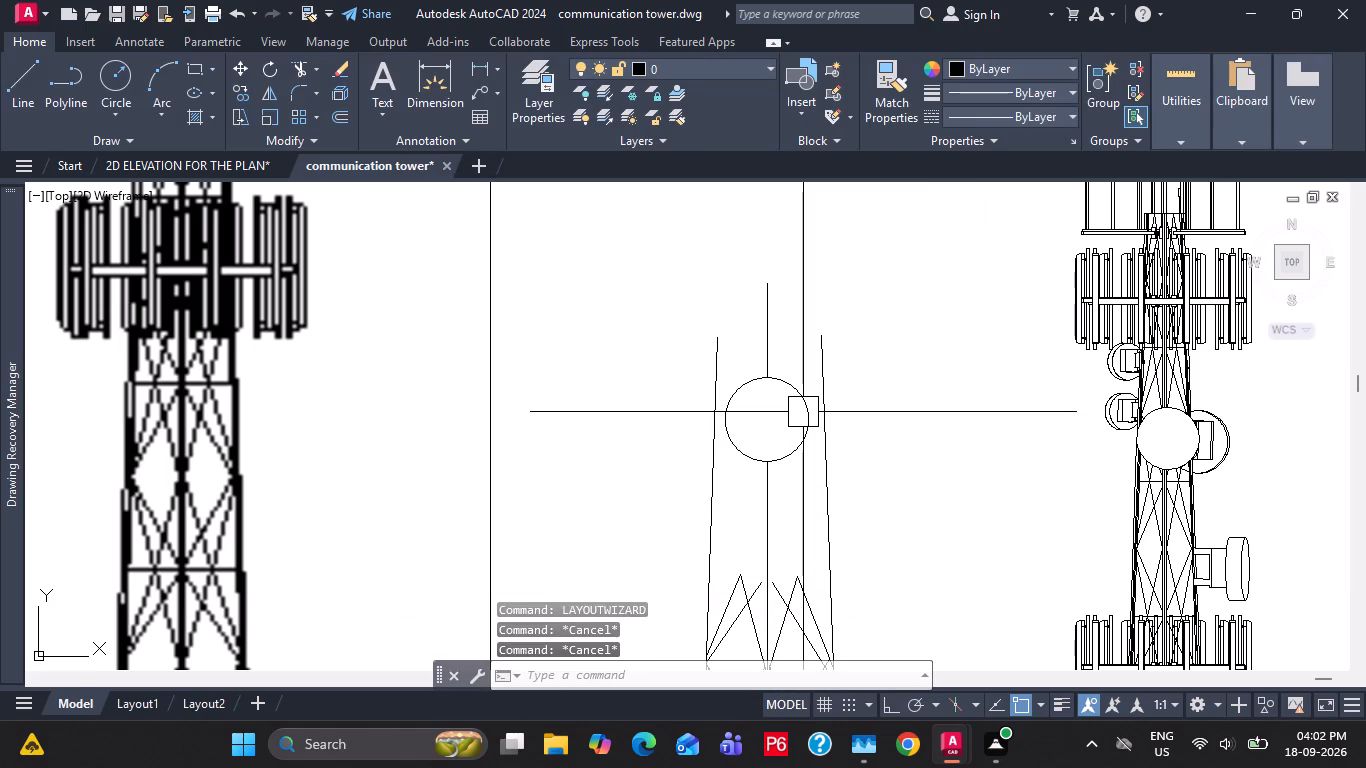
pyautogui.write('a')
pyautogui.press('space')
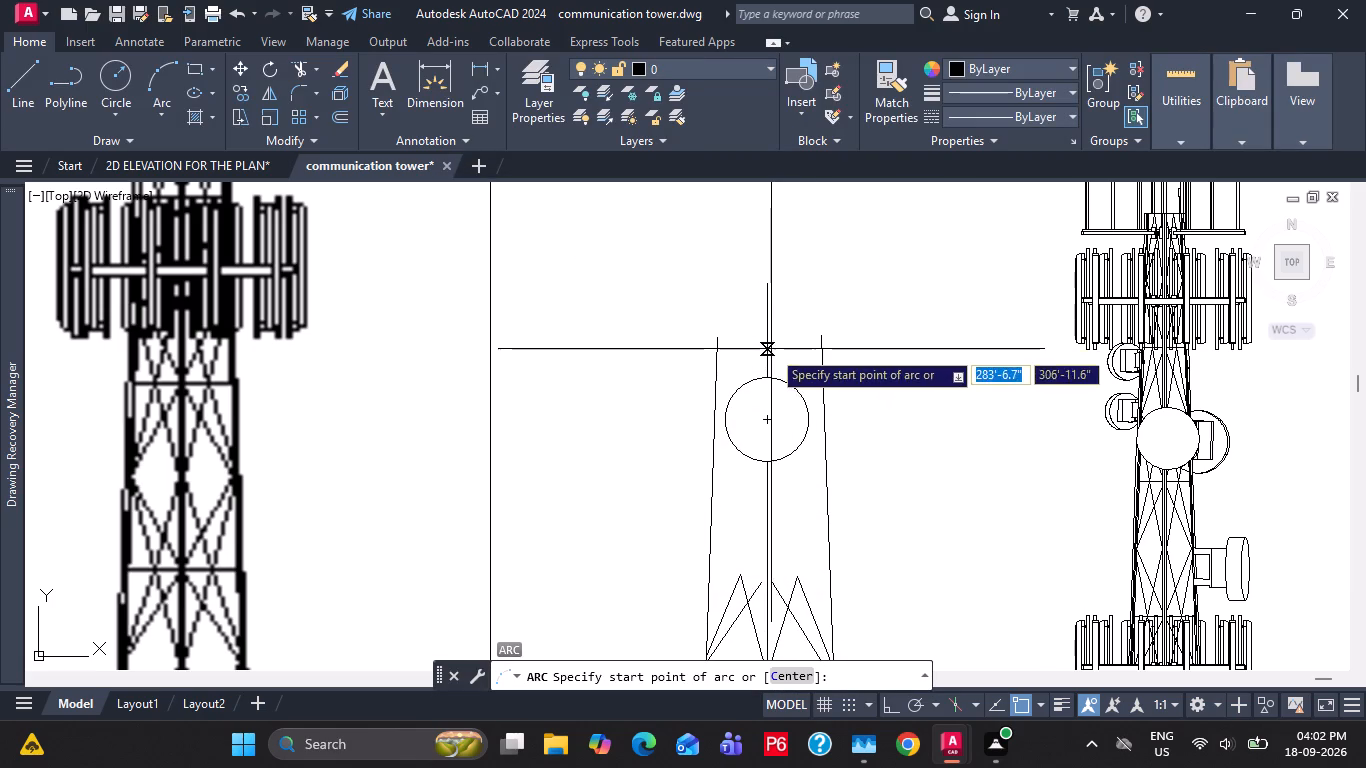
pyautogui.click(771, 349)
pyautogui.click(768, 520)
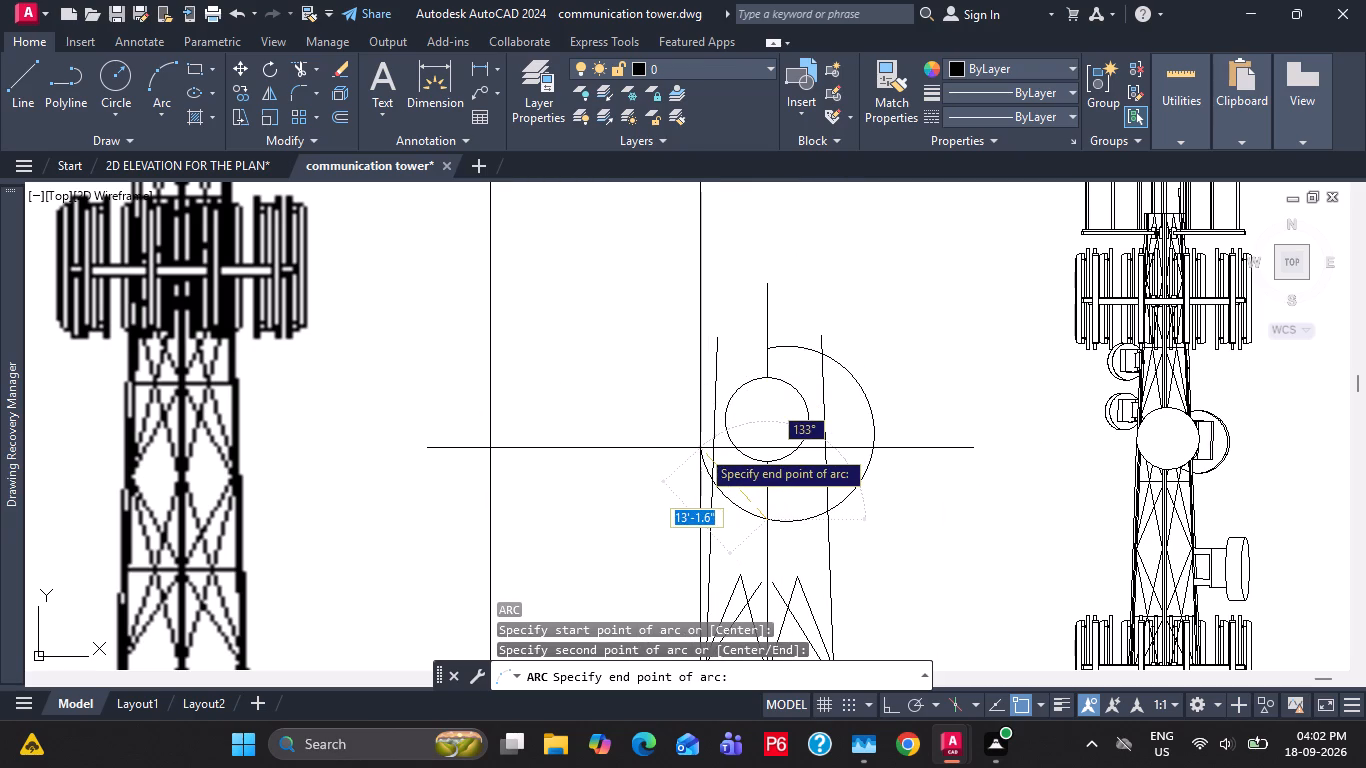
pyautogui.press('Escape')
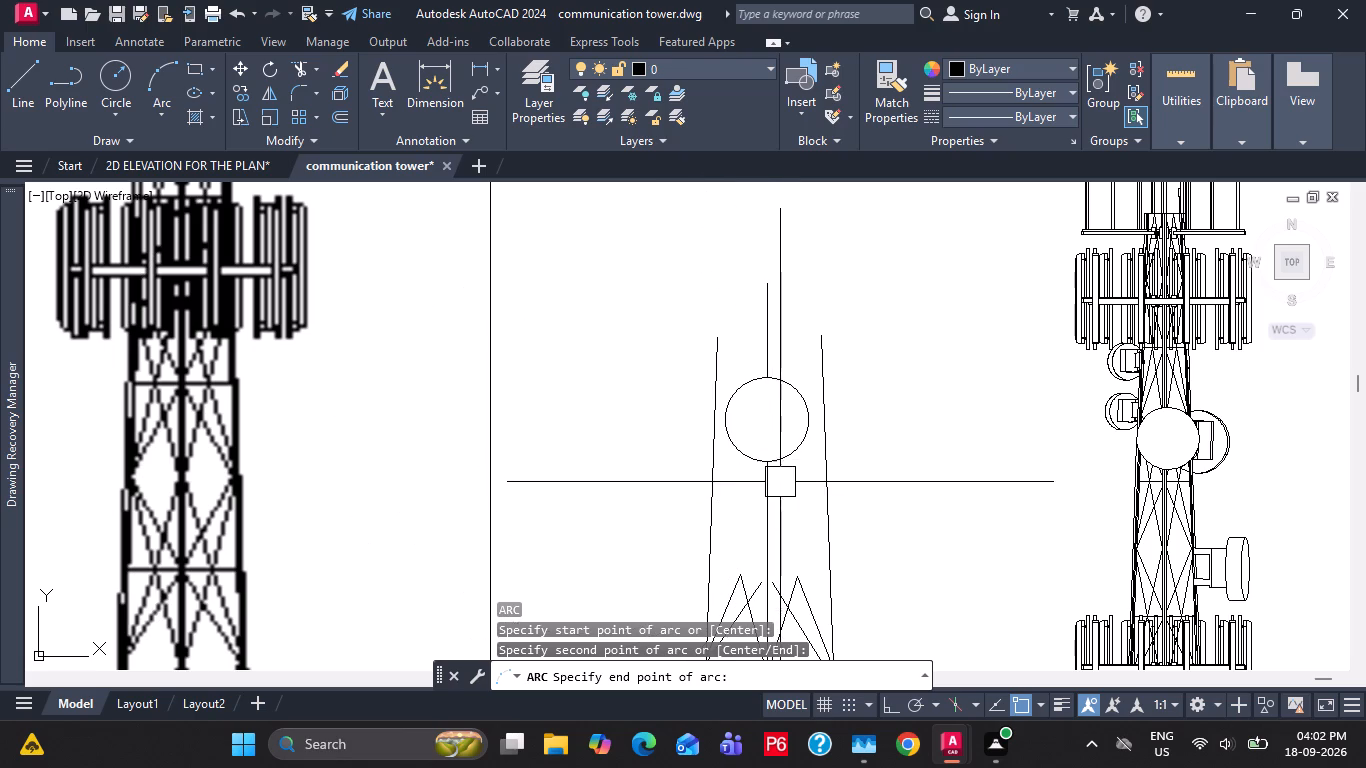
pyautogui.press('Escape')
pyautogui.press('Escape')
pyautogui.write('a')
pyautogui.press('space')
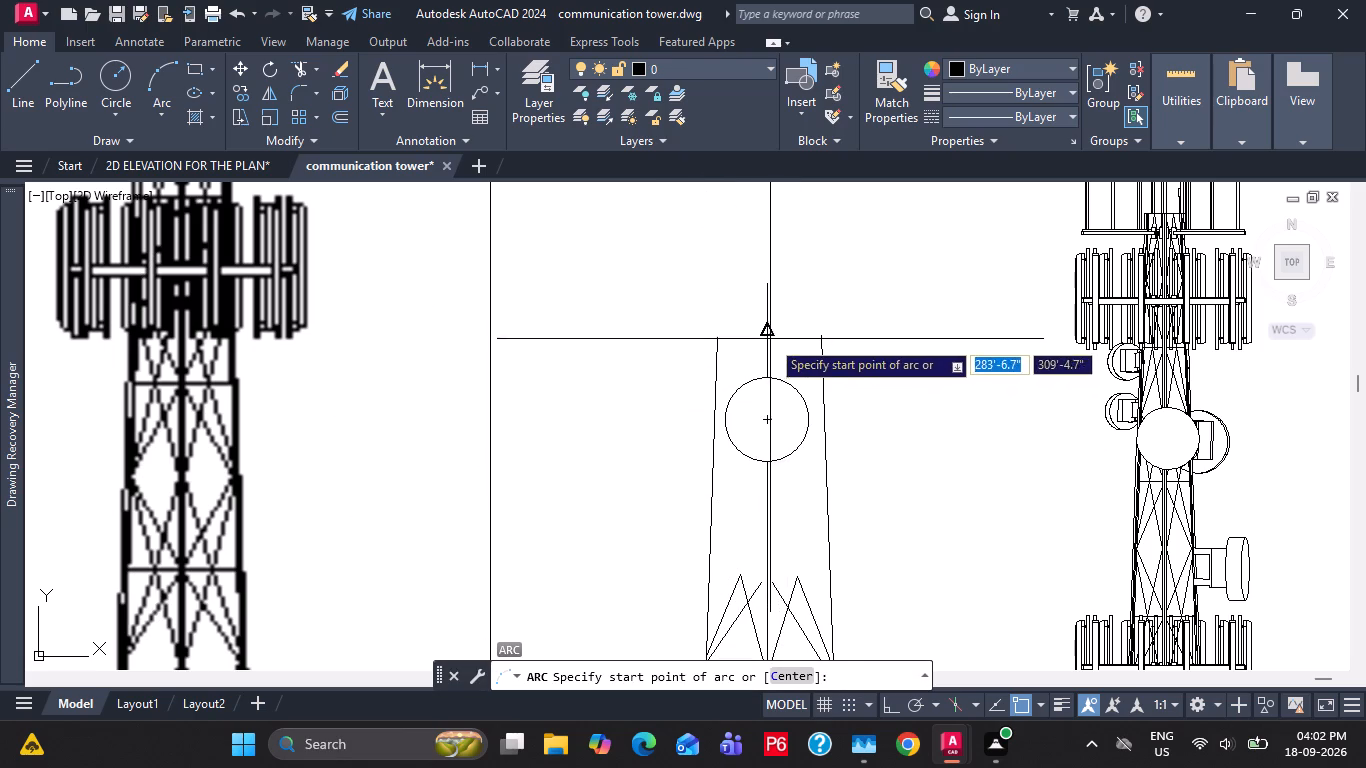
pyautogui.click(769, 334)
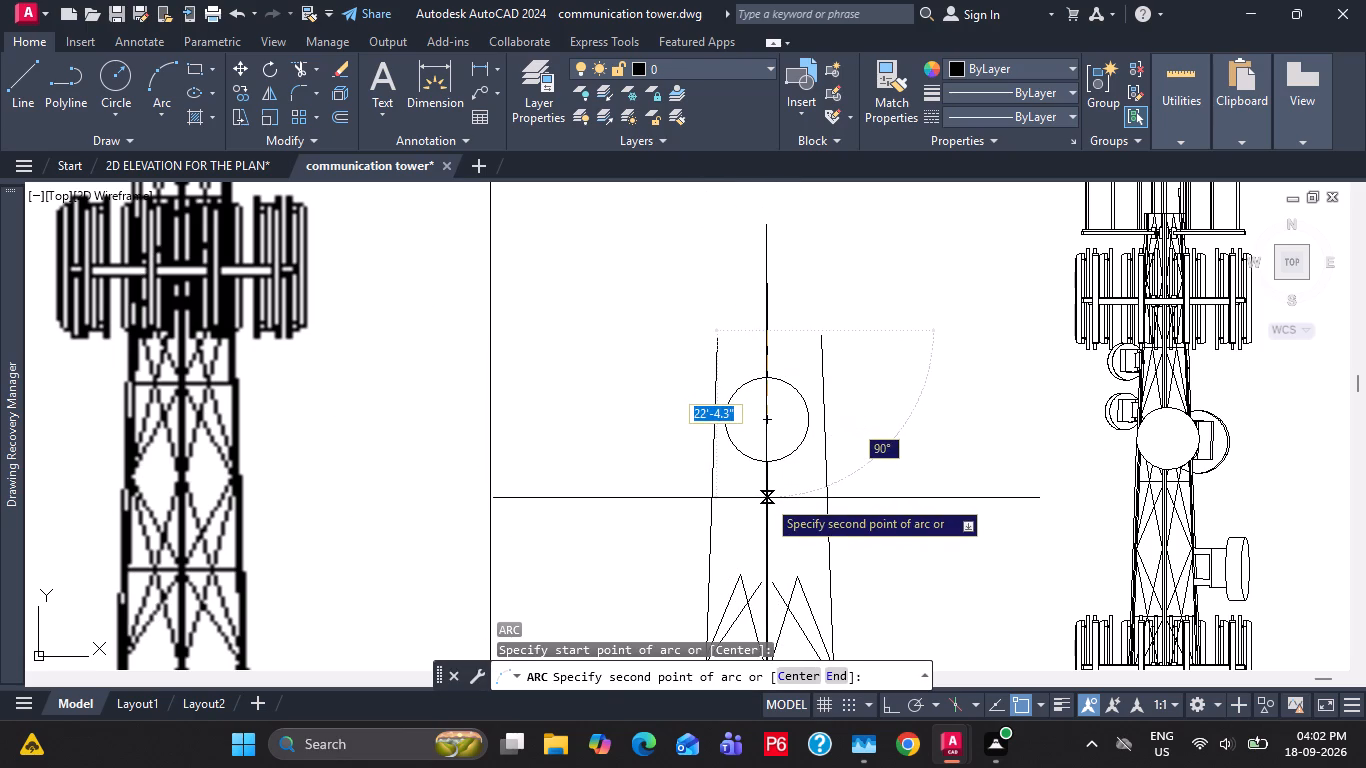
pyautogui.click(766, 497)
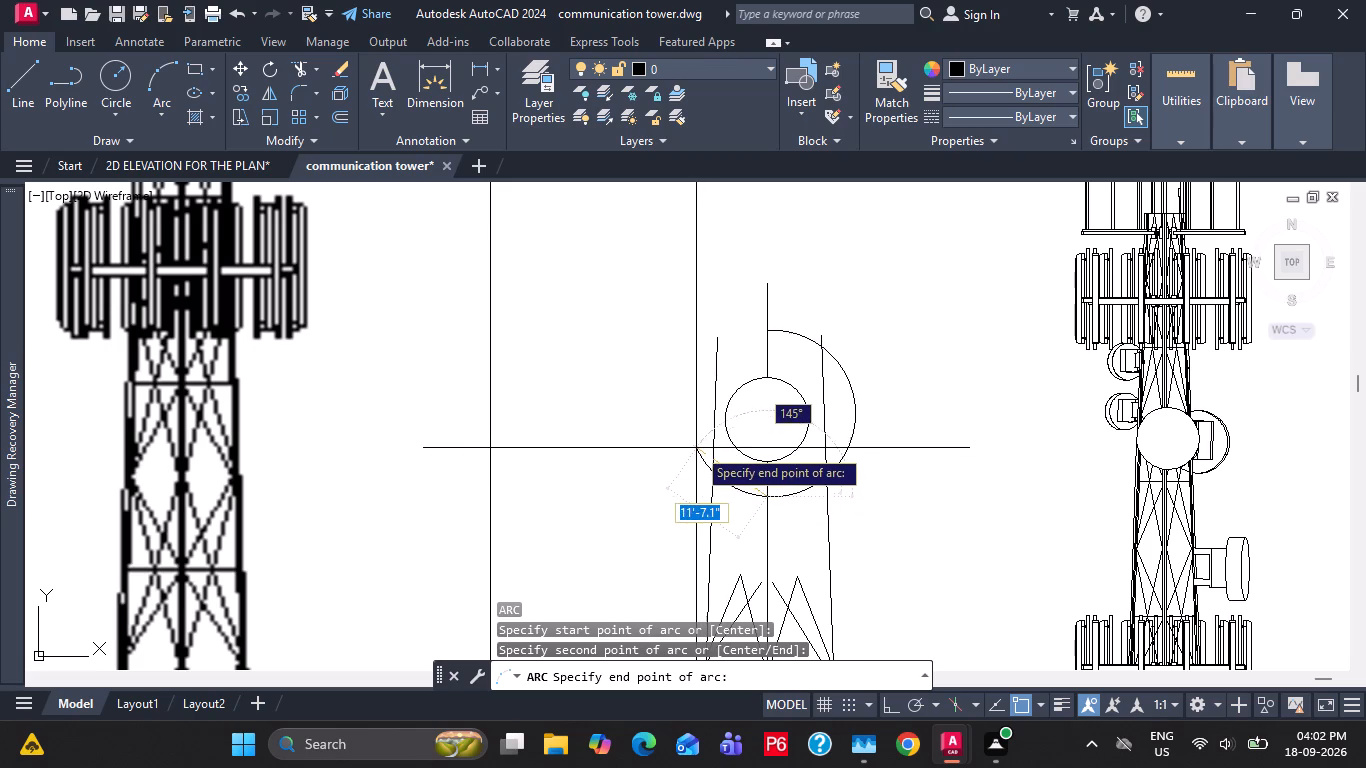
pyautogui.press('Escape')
# Draw a three-point arc joining the top and bottom of the large circle and trim its tail beyond the circle's bottom point.
pyautogui.press('a')
pyautogui.press('space')
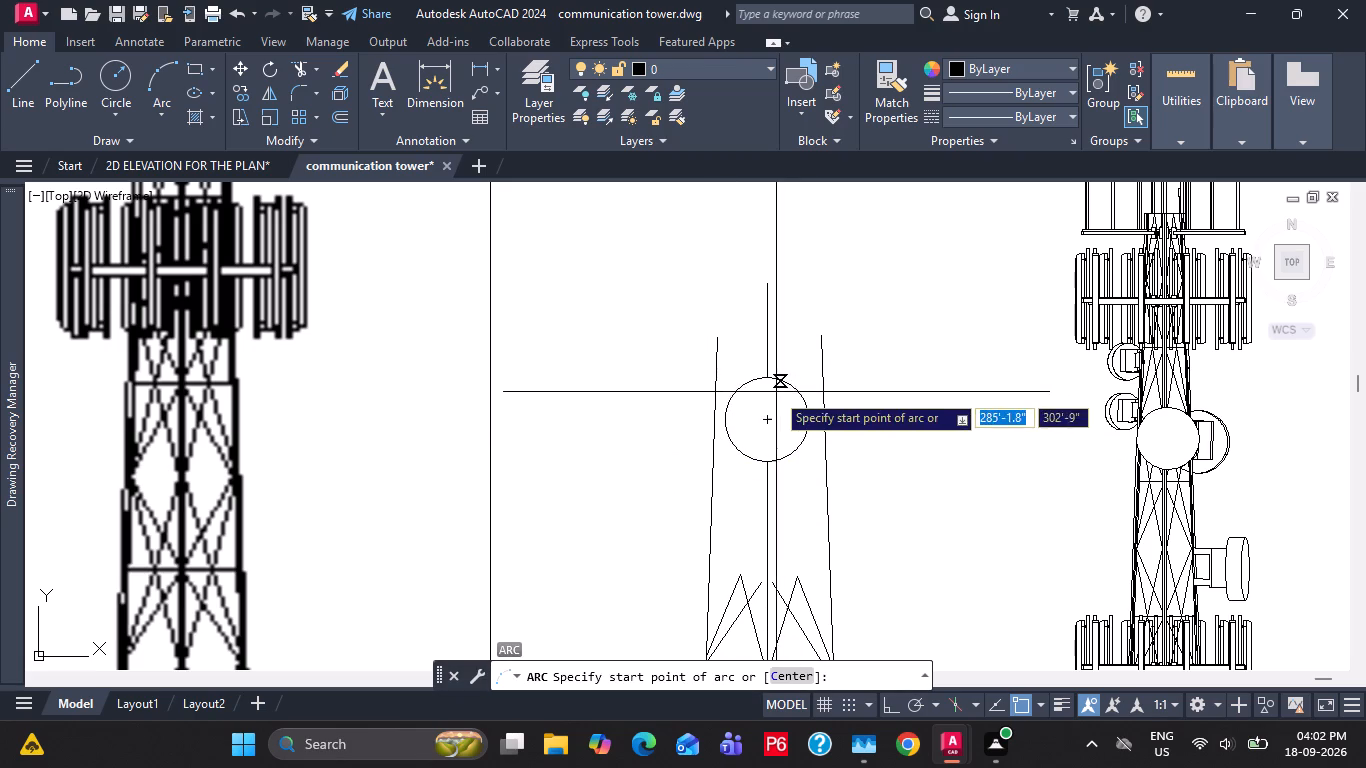
pyautogui.click(768, 383)
pyautogui.click(763, 460)
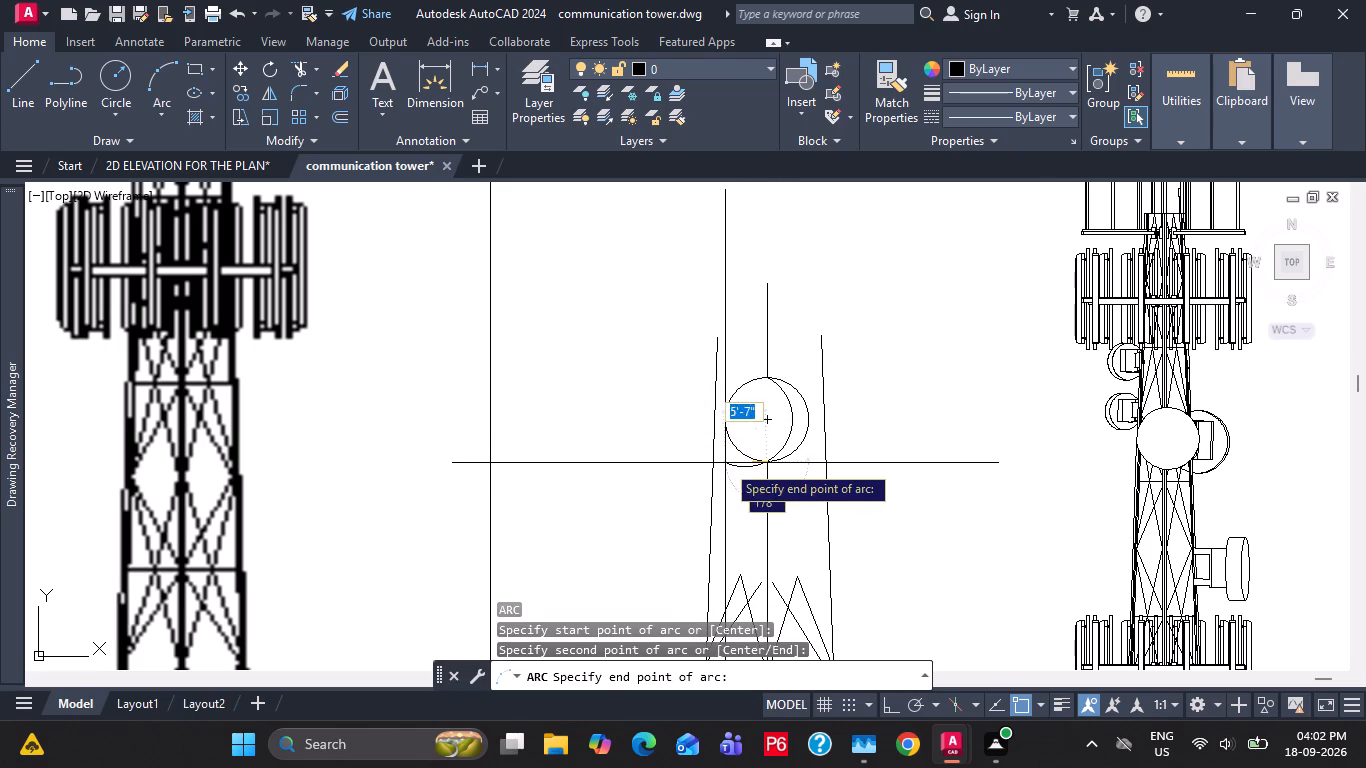
pyautogui.click(725, 463)
pyautogui.scroll(2, 732, 467)
pyautogui.press('t')
pyautogui.press('r')
pyautogui.press('space')
pyautogui.click(763, 474)
pyautogui.press('Escape')
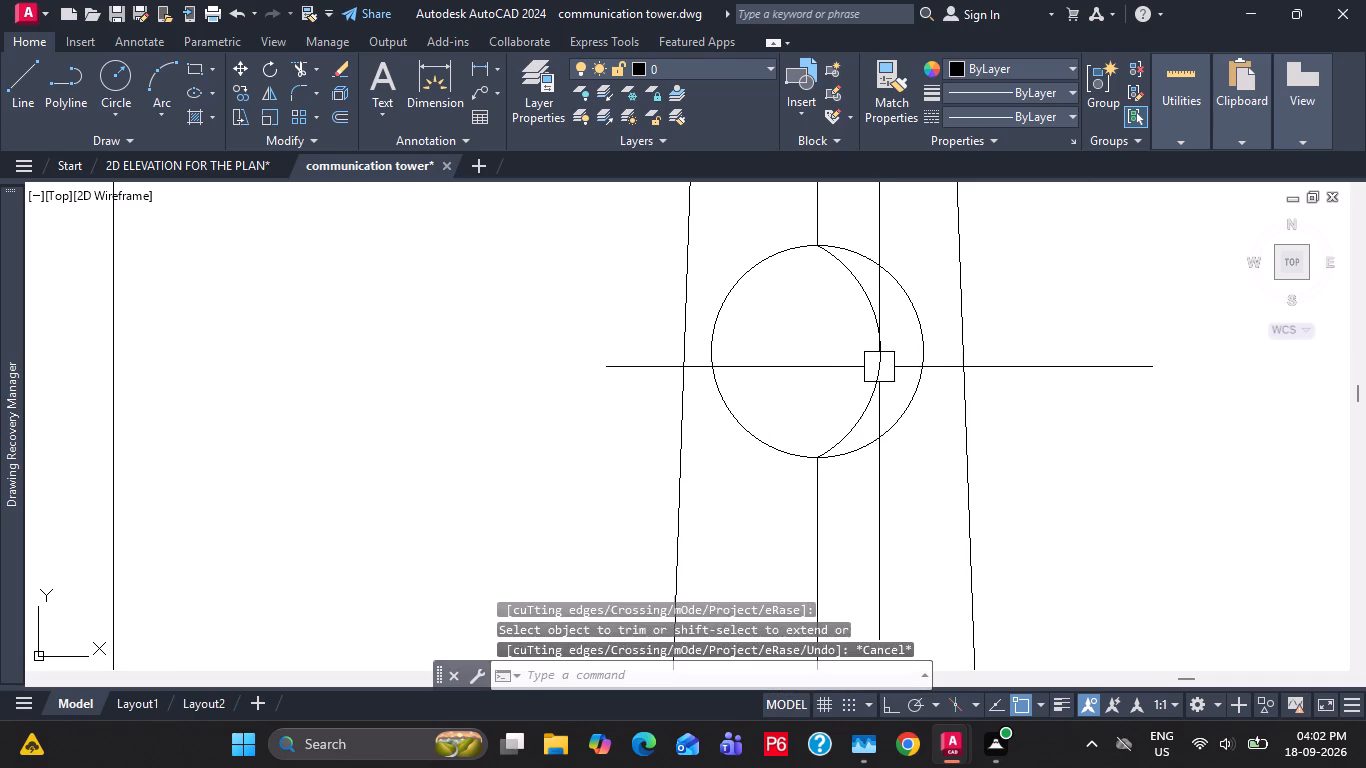
# Stretch the arc's midpoint outward so it bulges past the circle and the right-hand tower leg as a dish outline.
pyautogui.click(875, 363)
pyautogui.click(876, 355)
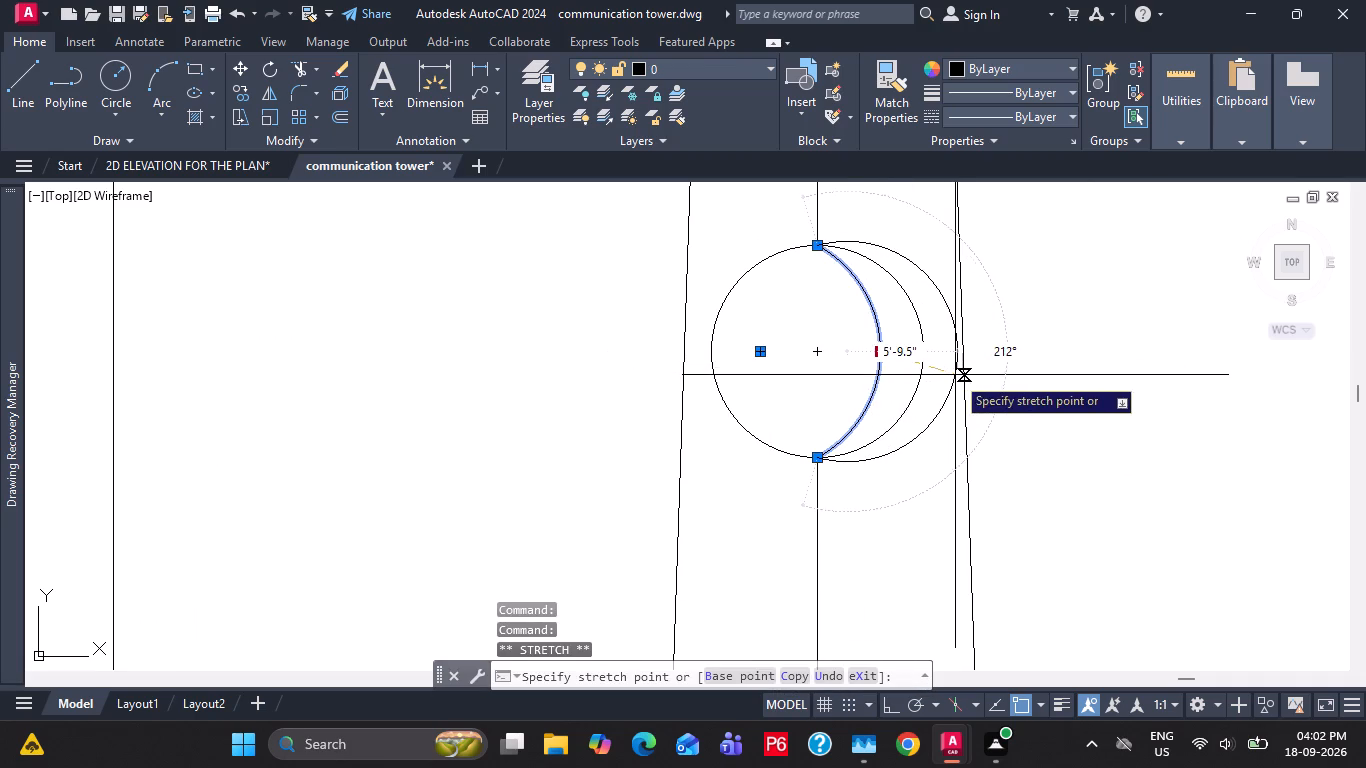
pyautogui.click(995, 376)
pyautogui.press('Escape')
pyautogui.scroll(-2, 718, 384)
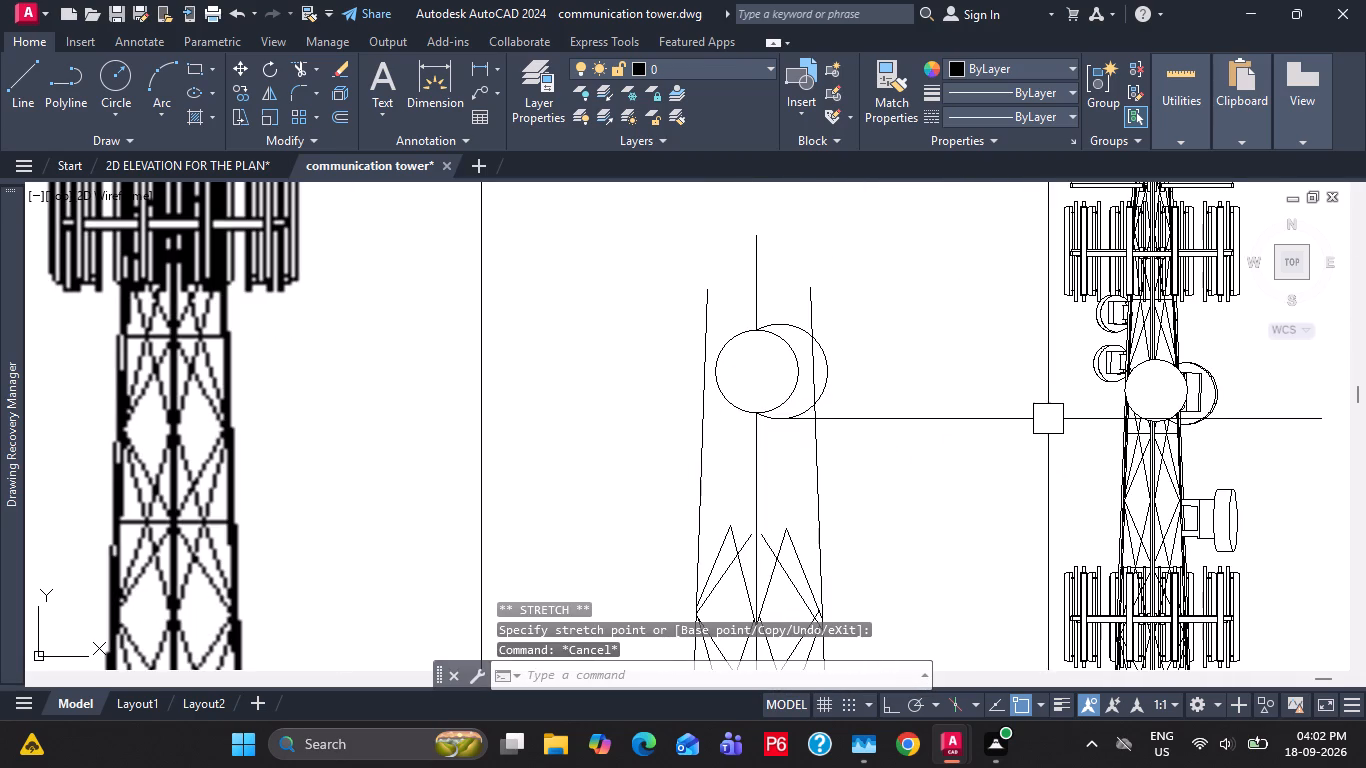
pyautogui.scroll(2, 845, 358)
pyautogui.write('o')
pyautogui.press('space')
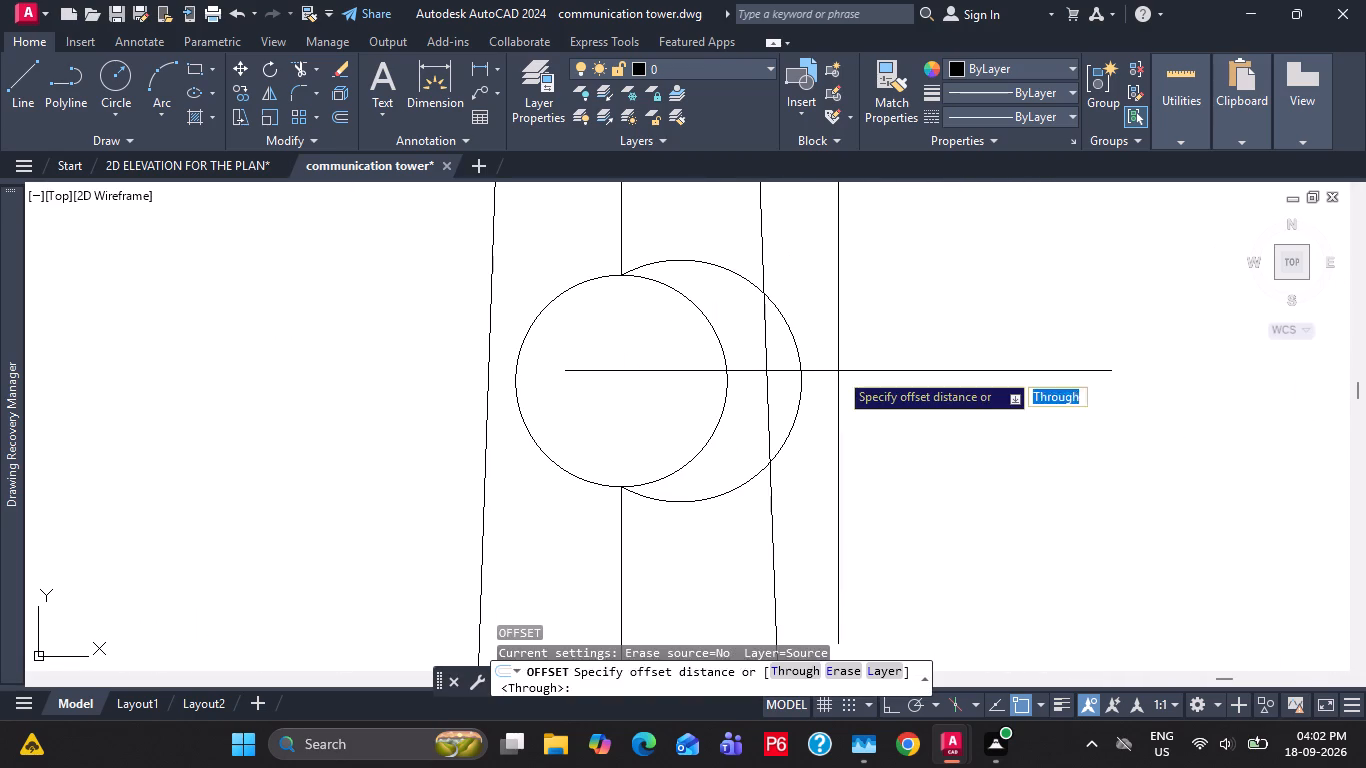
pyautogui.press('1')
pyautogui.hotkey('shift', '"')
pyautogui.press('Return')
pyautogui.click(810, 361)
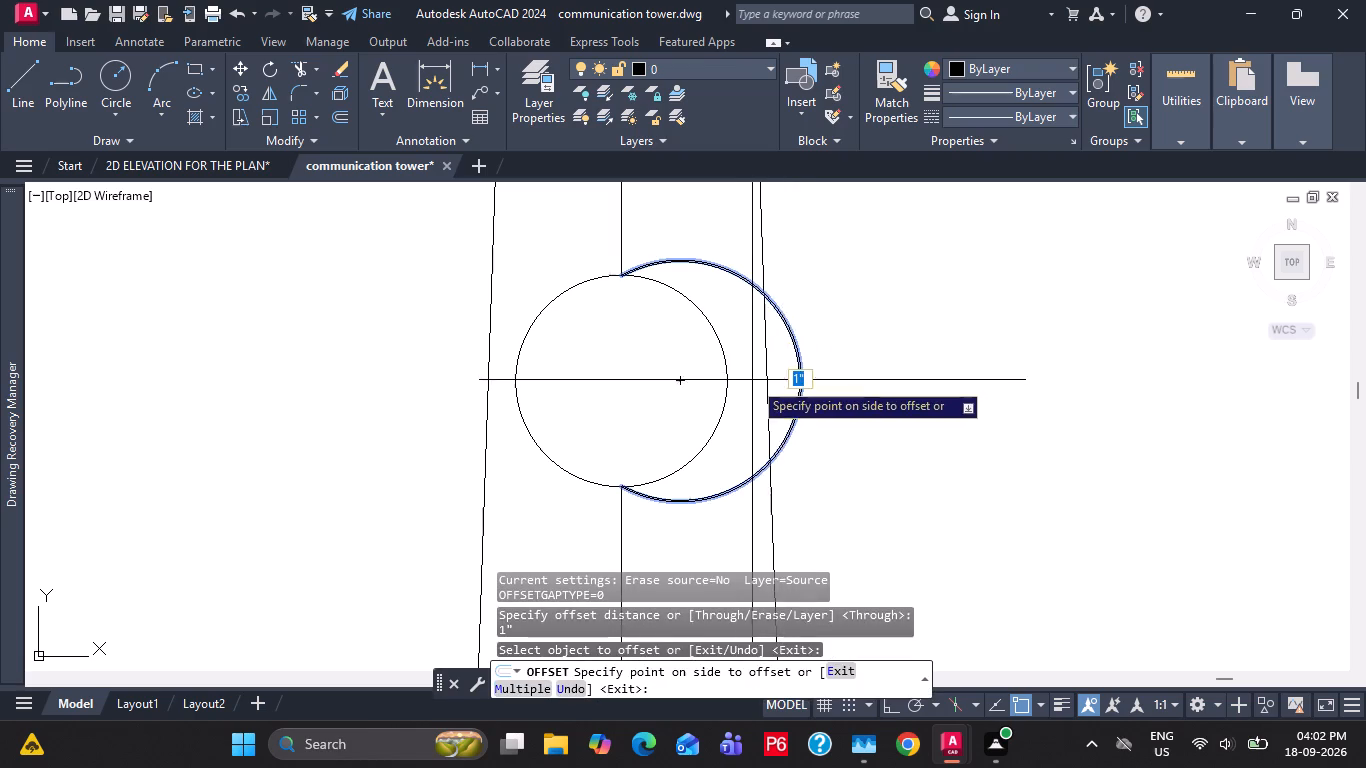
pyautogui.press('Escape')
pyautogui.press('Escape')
# Offset the dish arc 6" inward.
pyautogui.write('o')
pyautogui.press('space')
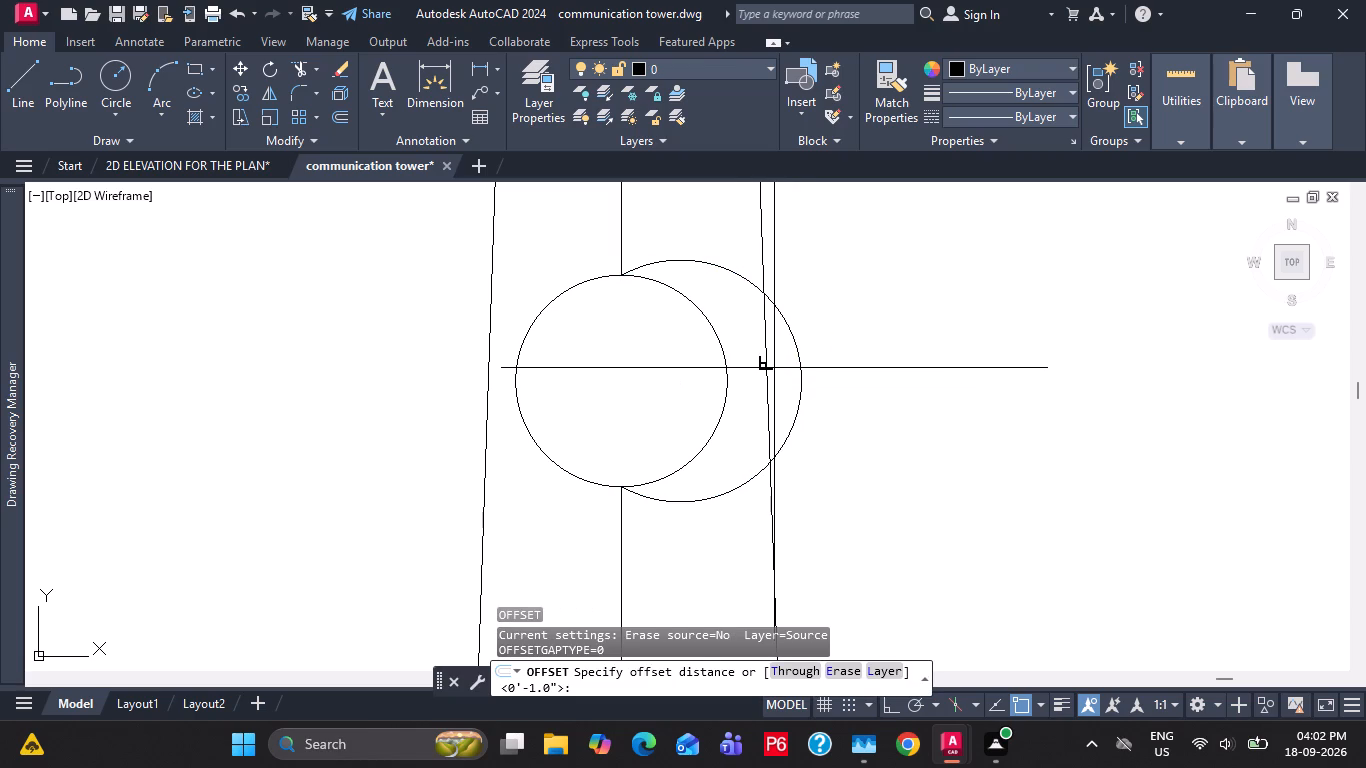
pyautogui.write('6"')
pyautogui.press('Return')
pyautogui.click(796, 364)
pyautogui.click(787, 369)
pyautogui.press('Escape')
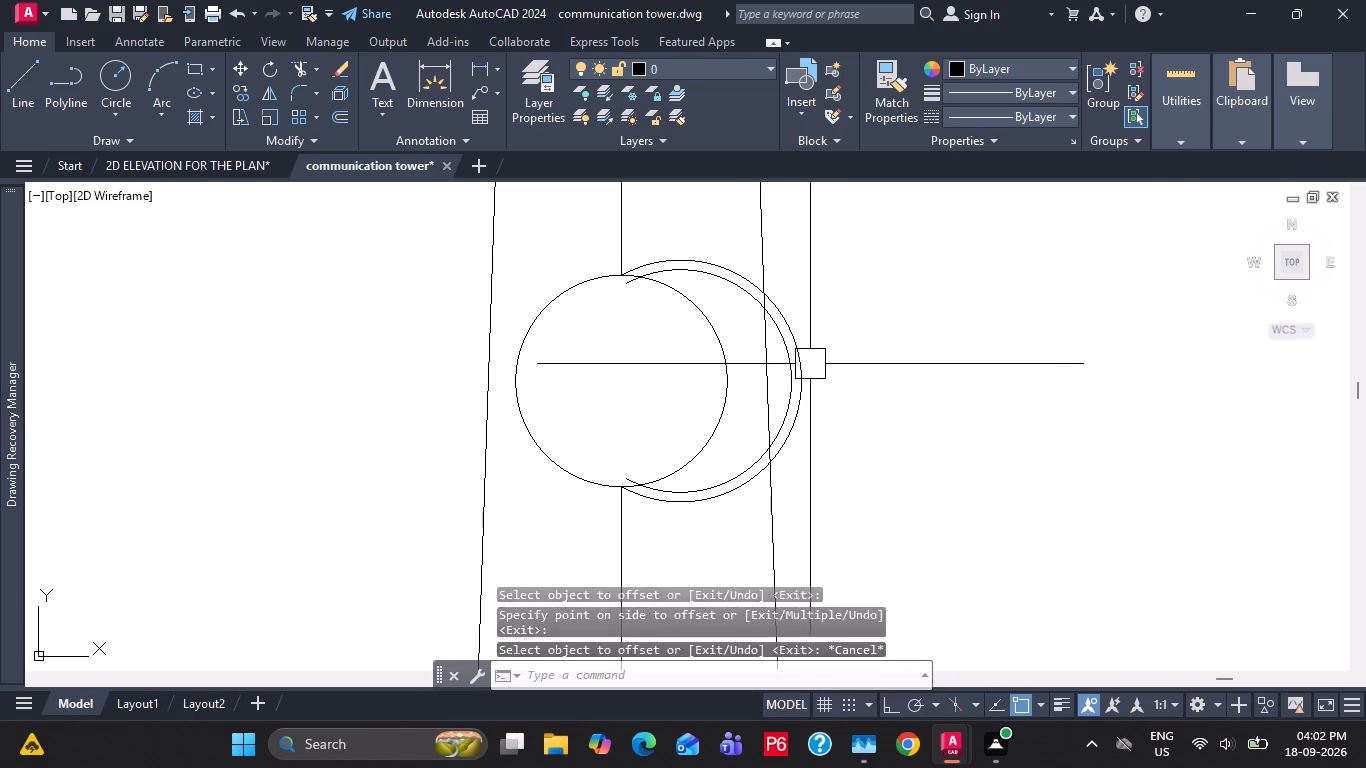
pyautogui.press('Escape')
# Trim both ends of the inner offset arc where they run inside the large circle.
pyautogui.scroll(-2, 814, 354)
pyautogui.scroll(3, 761, 380)
pyautogui.press('t')
pyautogui.press('r')
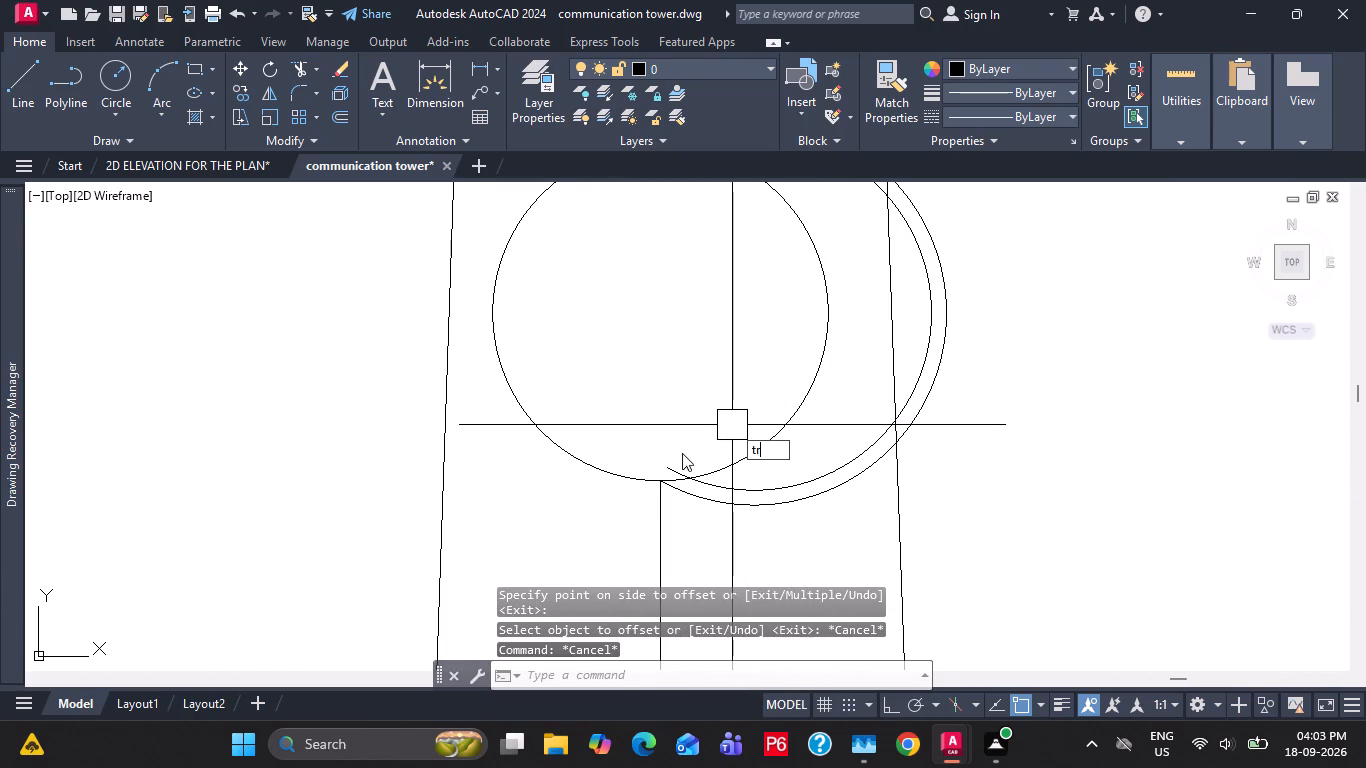
pyautogui.press('space')
pyautogui.click(678, 461)
pyautogui.moveTo(680, 356); pyautogui.dragTo(700, 595, button='middle')
pyautogui.click(681, 408)
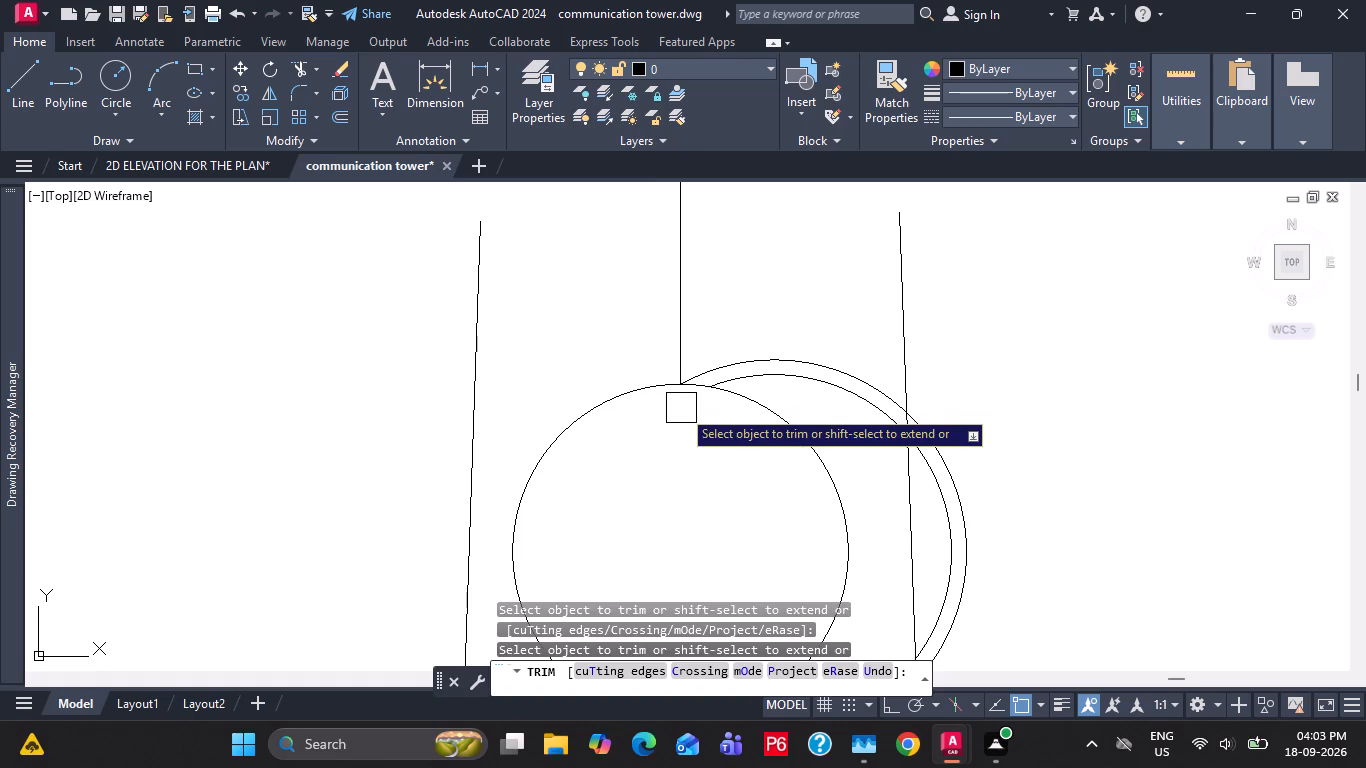
pyautogui.press('Escape')
pyautogui.press('Escape')
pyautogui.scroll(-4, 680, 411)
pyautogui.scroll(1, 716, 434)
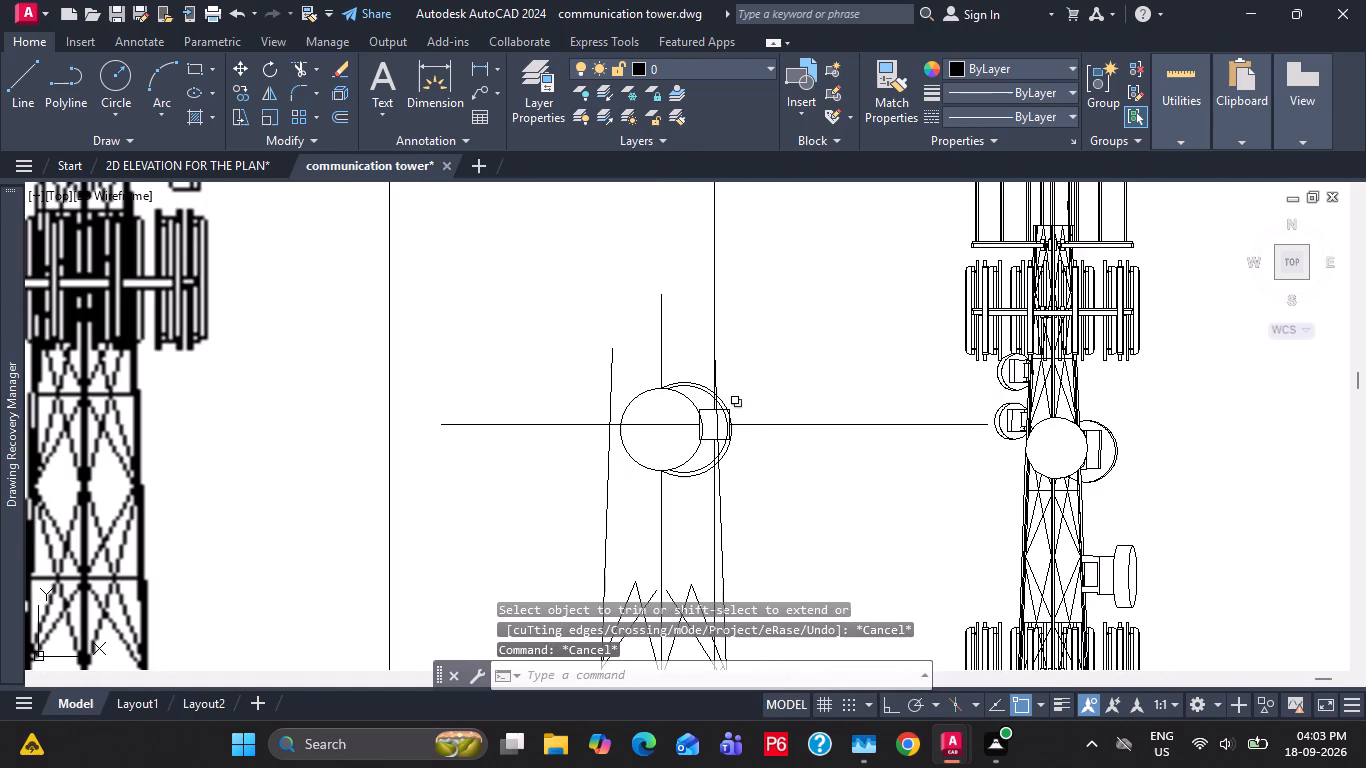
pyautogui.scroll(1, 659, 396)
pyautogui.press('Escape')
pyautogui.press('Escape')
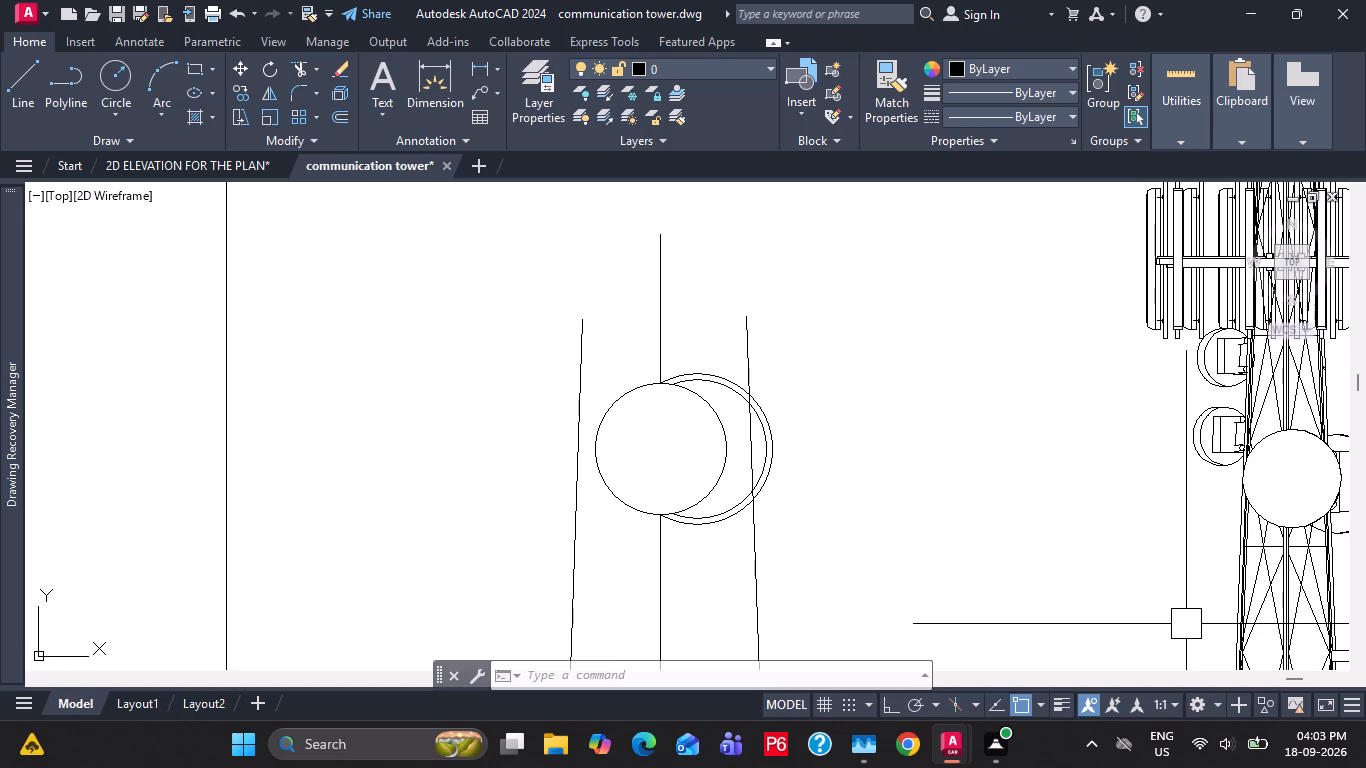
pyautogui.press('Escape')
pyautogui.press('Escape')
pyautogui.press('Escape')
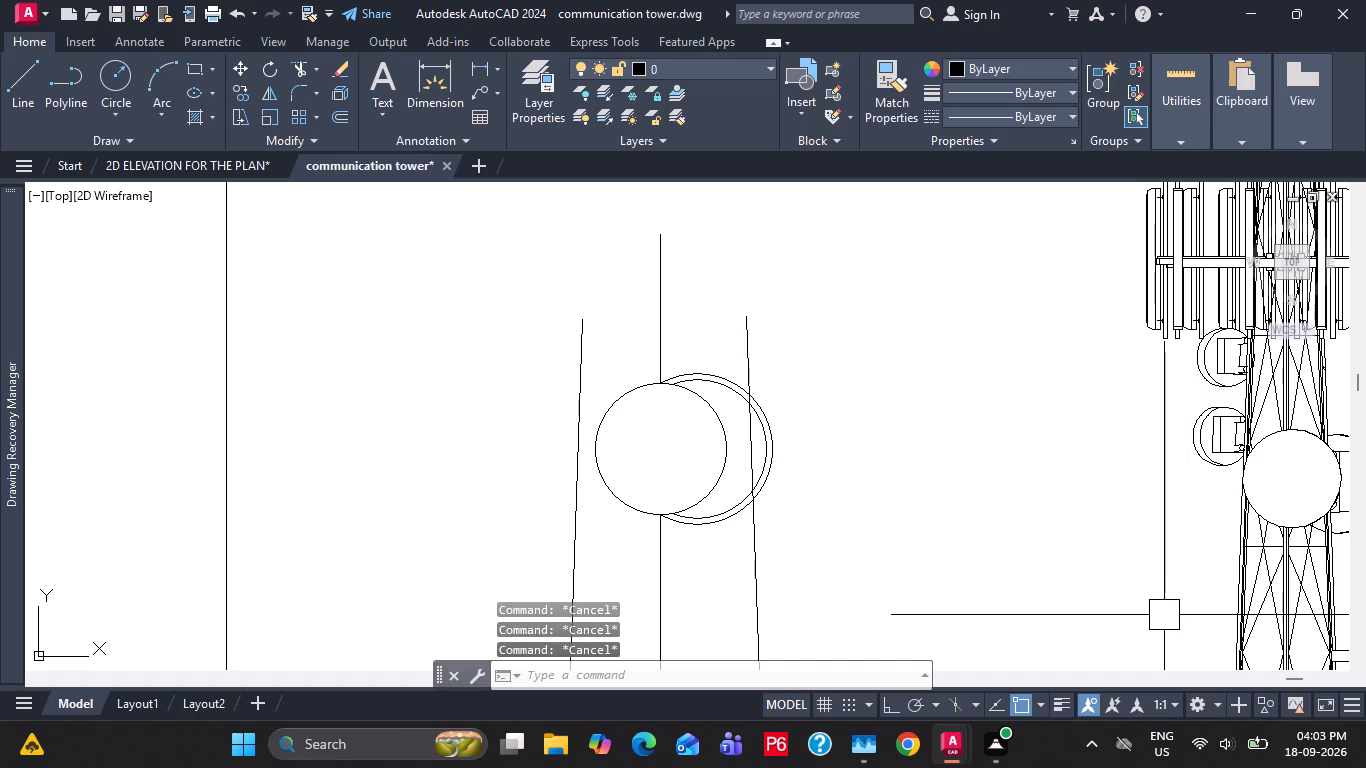
# Save the communication tower drawing.
pyautogui.moveTo(1005, 524); pyautogui.dragTo(876, 383, button='middle')
pyautogui.hotkey('ctrl', 's')
pyautogui.scroll(-3, 742, 310)
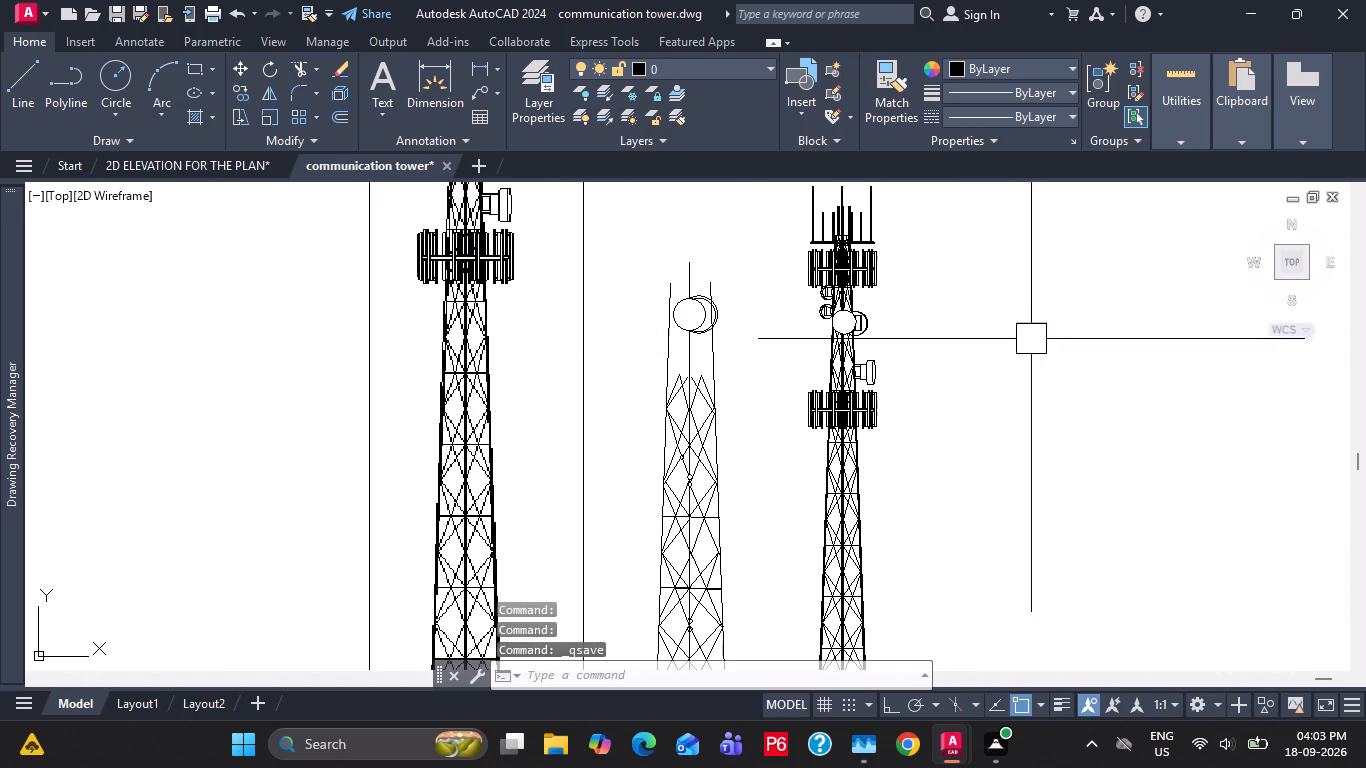
pyautogui.hotkey('ctrl', 's')
# Delete the framed reference image of the tower.
pyautogui.moveTo(683, 300); pyautogui.dragTo(690, 474, button='middle')
pyautogui.scroll(-2, 704, 213)
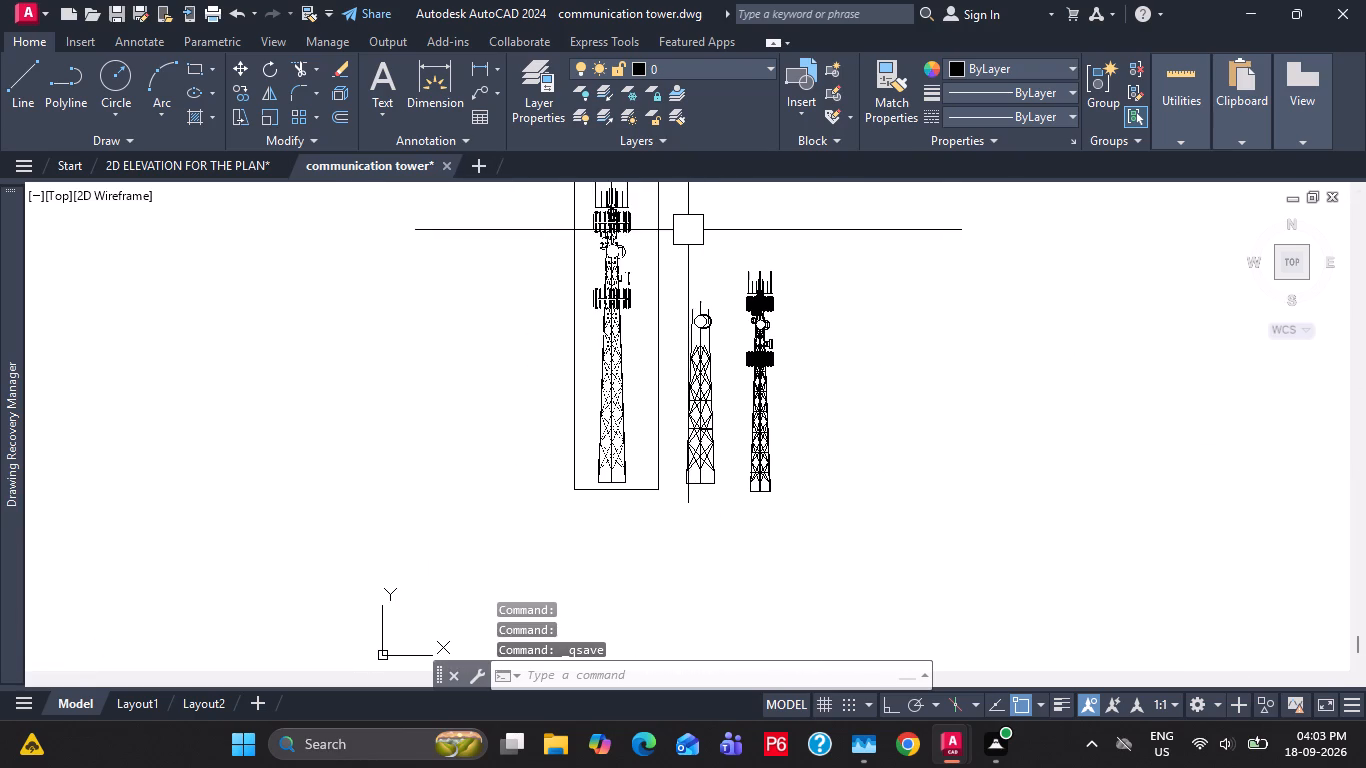
pyautogui.click(658, 249)
pyautogui.press('Delete')
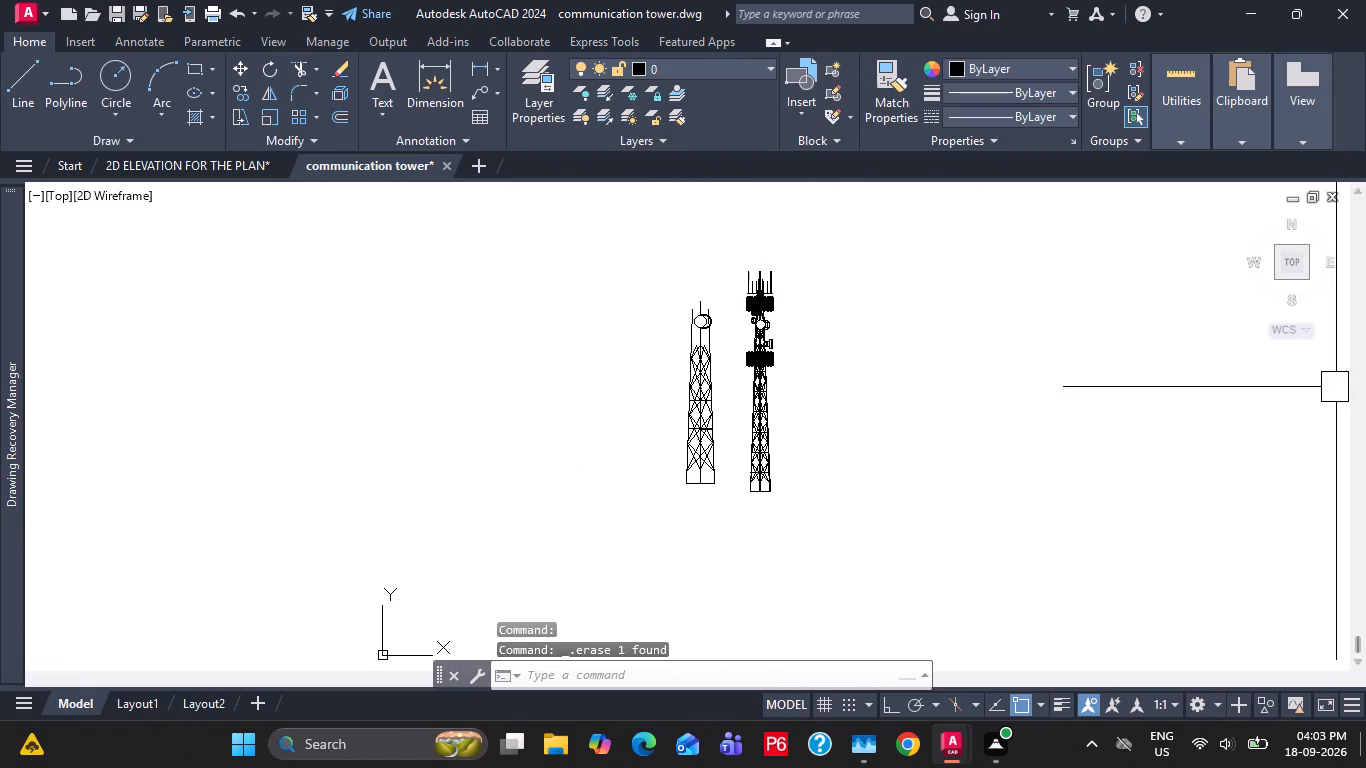
# Save the communication tower drawing without the reference image.
pyautogui.press('Escape')
pyautogui.press('Escape')
pyautogui.hotkey('ctrl', 's')
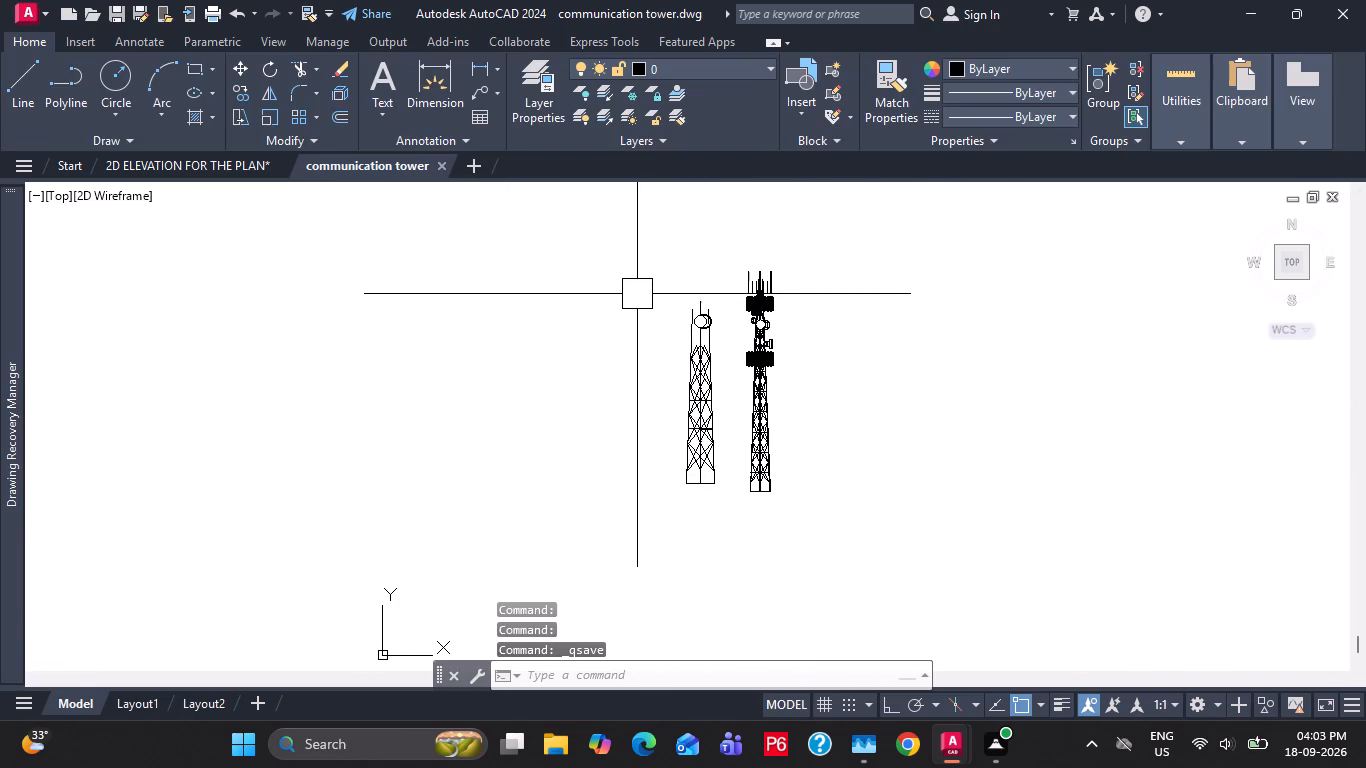
pyautogui.hotkey('ctrl', 's')
# Examine the finished tower from its antennas to its base and compare it with the tower being drawn.
pyautogui.scroll(2, 794, 282)
pyautogui.scroll(3, 699, 301)
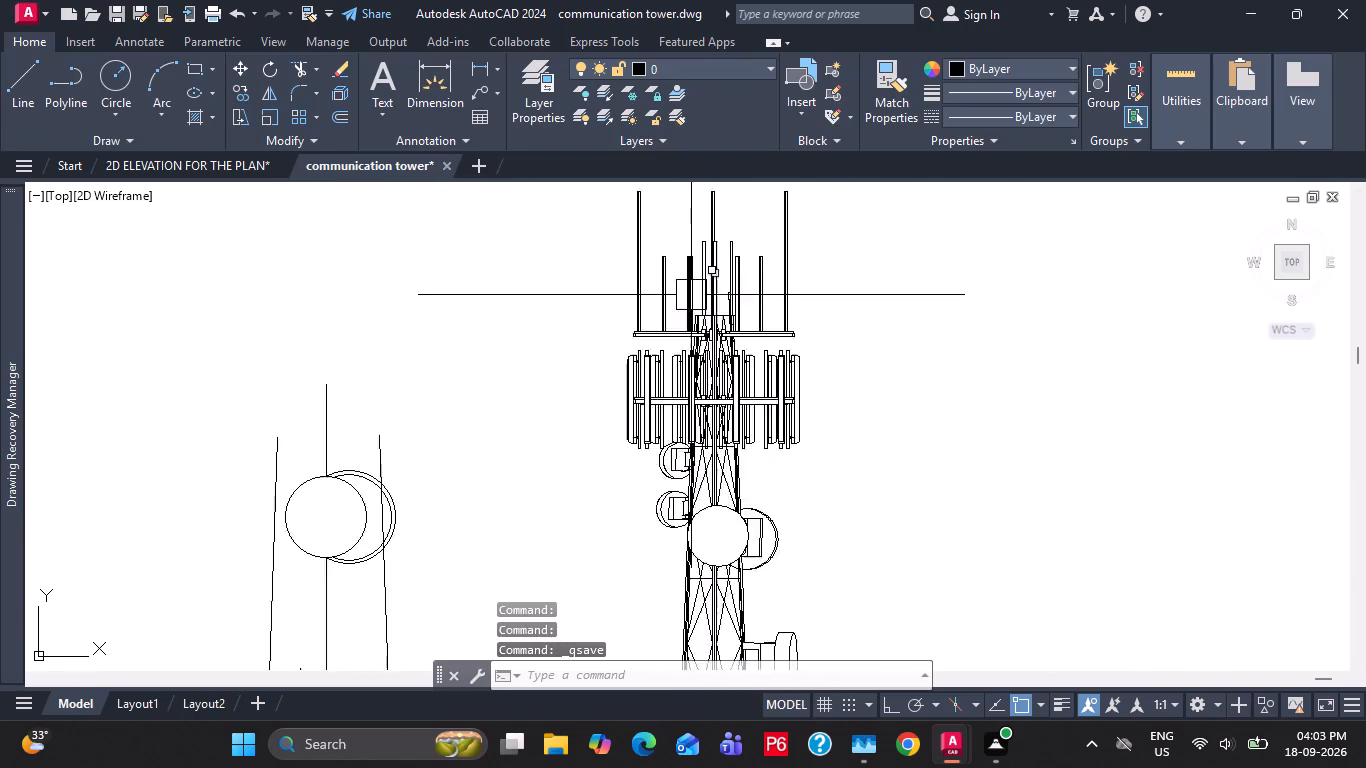
pyautogui.moveTo(751, 358); pyautogui.dragTo(517, 356, button='middle')
pyautogui.moveTo(532, 394); pyautogui.dragTo(528, 324, button='middle')
pyautogui.scroll(-2, 532, 311)
pyautogui.moveTo(538, 415); pyautogui.dragTo(269, 112, button='middle')
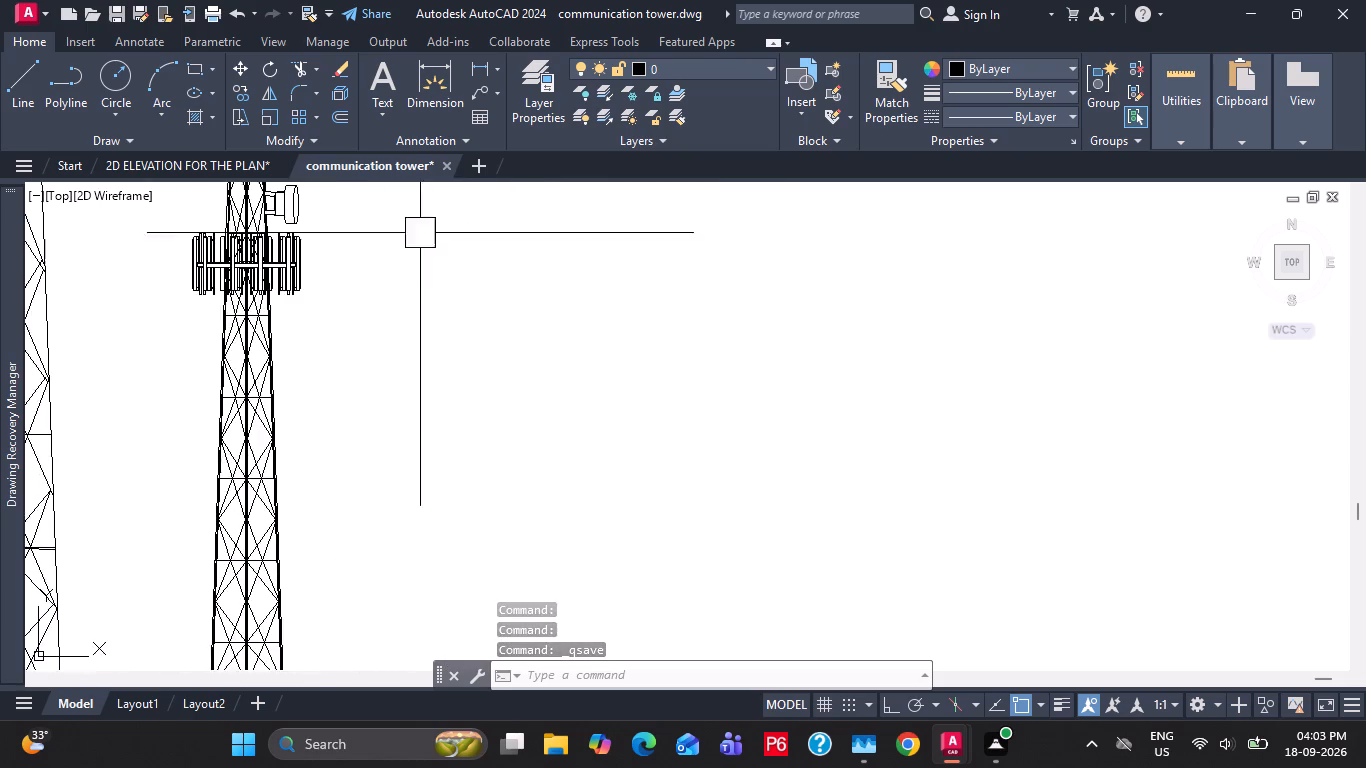
pyautogui.moveTo(383, 416); pyautogui.dragTo(480, 209, button='middle')
pyautogui.scroll(3, 374, 541)
pyautogui.moveTo(387, 591); pyautogui.dragTo(533, 351, button='middle')
pyautogui.scroll(2, 441, 492)
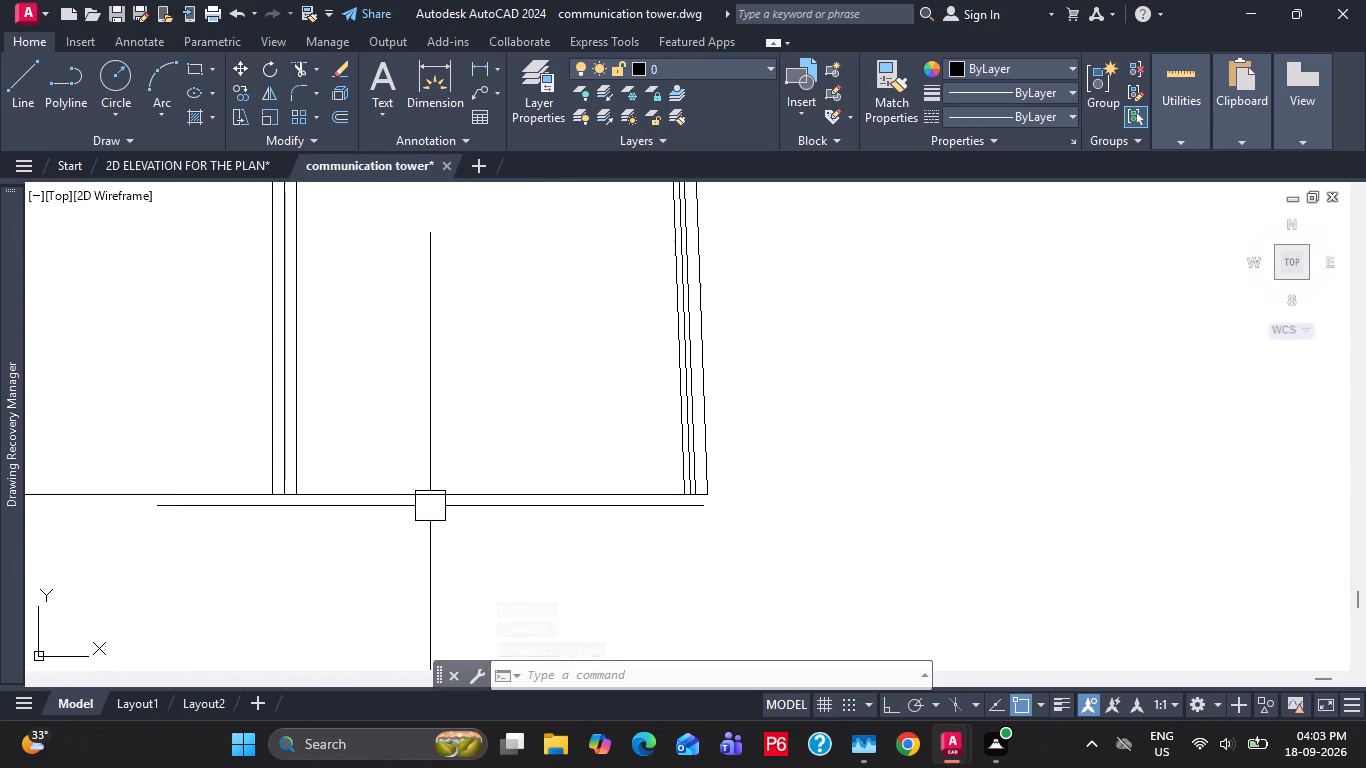
pyautogui.scroll(-3, 531, 467)
pyautogui.moveTo(534, 399); pyautogui.dragTo(534, 673, button='middle')
pyautogui.scroll(-2, 552, 533)
pyautogui.moveTo(554, 423); pyautogui.dragTo(551, 747, button='middle')
pyautogui.moveTo(529, 461); pyautogui.dragTo(513, 672, button='middle')
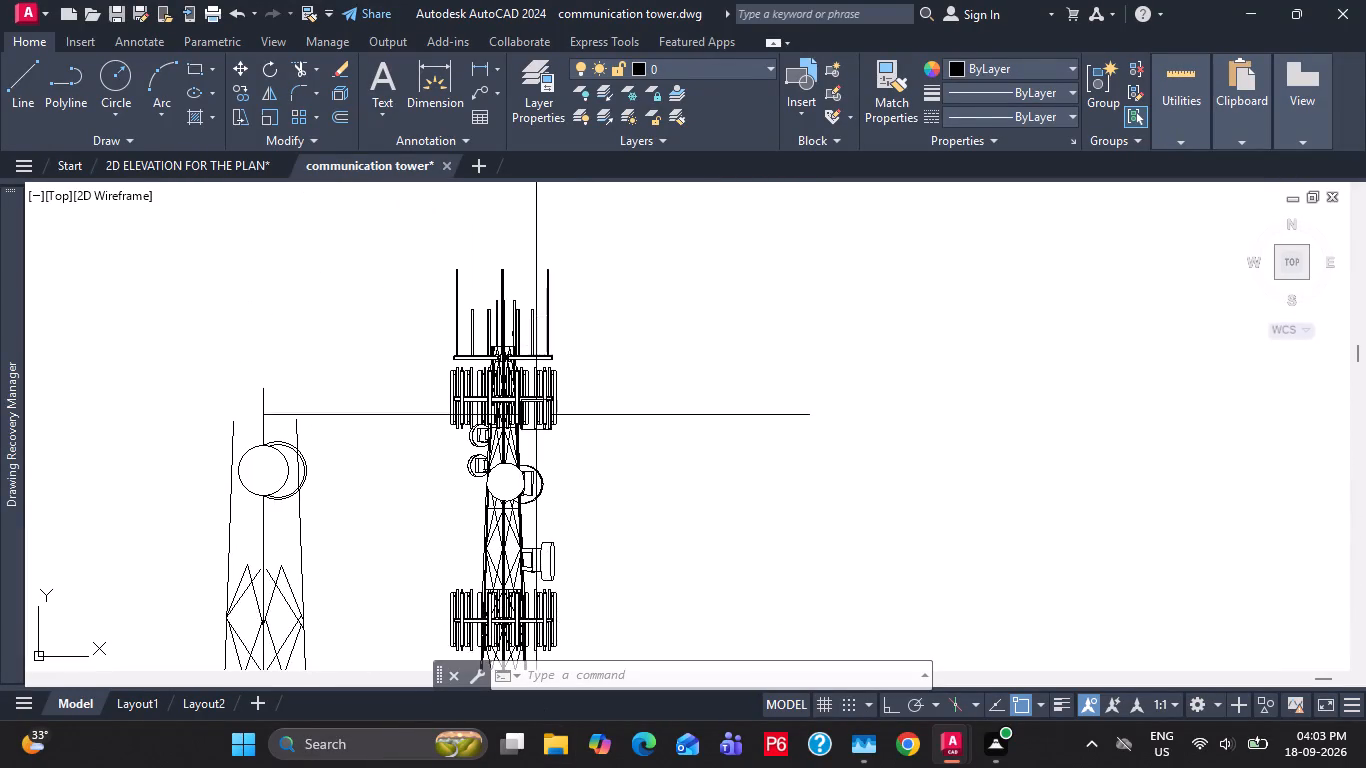
pyautogui.scroll(1, 560, 575)
pyautogui.moveTo(560, 575); pyautogui.dragTo(577, 426, button='middle')
pyautogui.scroll(-2, 580, 400)
pyautogui.moveTo(412, 449); pyautogui.dragTo(477, 284, button='middle')
# Draw a circle of about 6.6" radius on the centre member where the upper braces meet, just below the top bracing.
pyautogui.scroll(1, 477, 310)
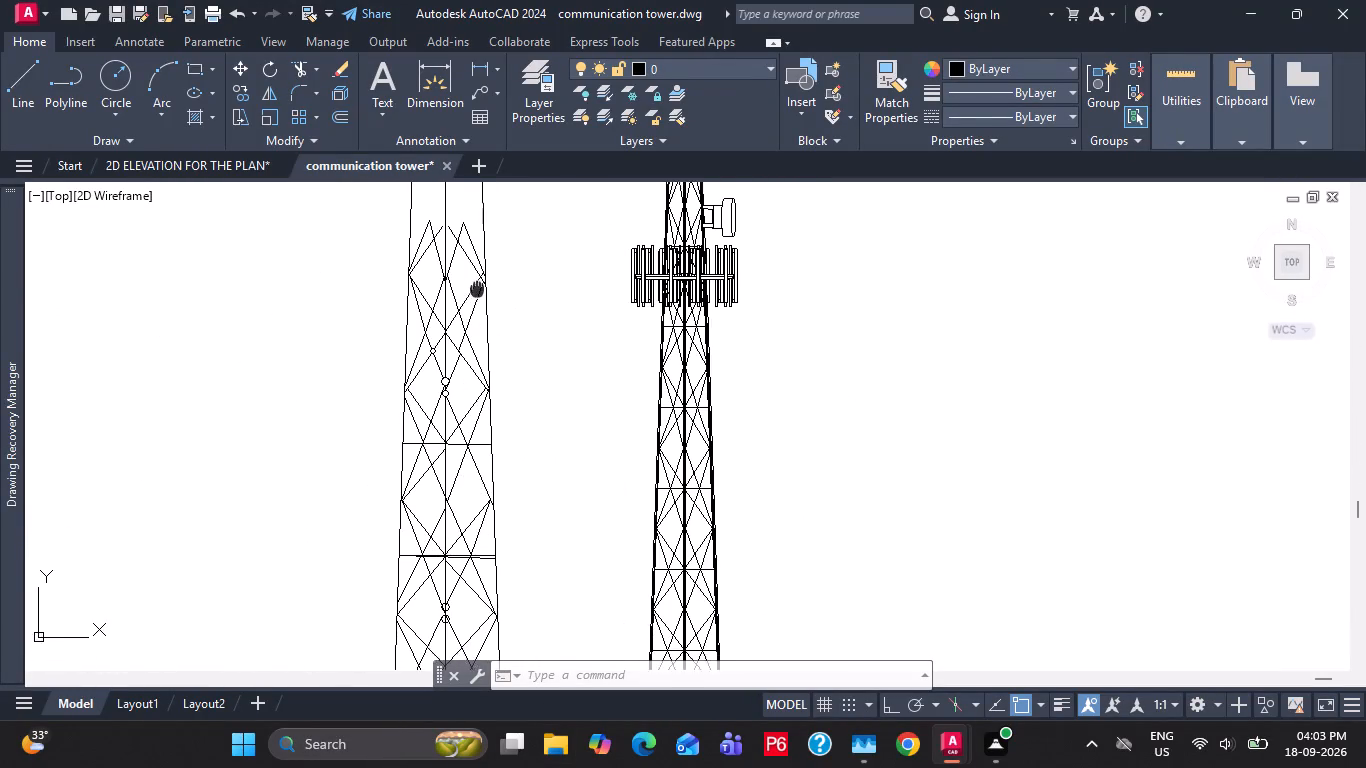
pyautogui.moveTo(477, 284); pyautogui.dragTo(462, 368, button='middle')
pyautogui.scroll(6, 428, 339)
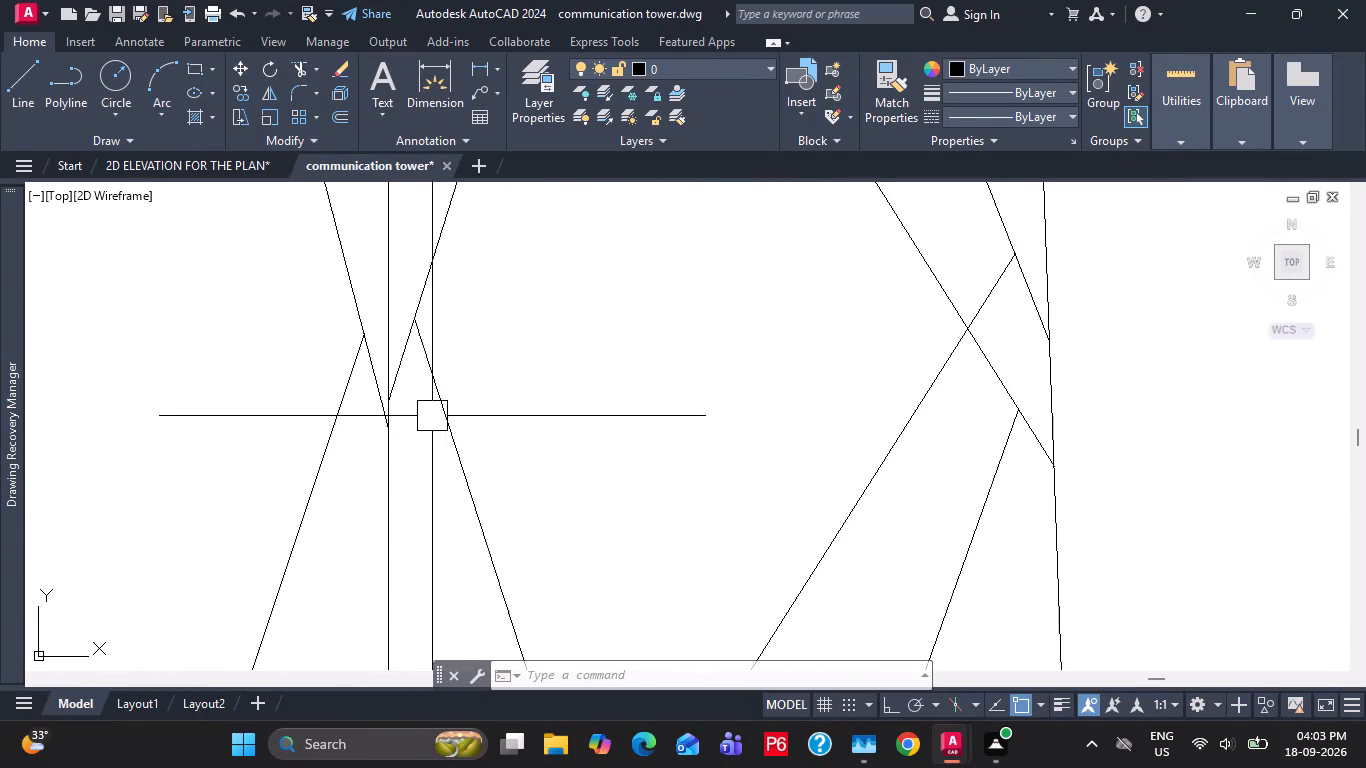
pyautogui.scroll(1, 402, 397)
pyautogui.write('c')
pyautogui.press('space')
pyautogui.click(388, 401)
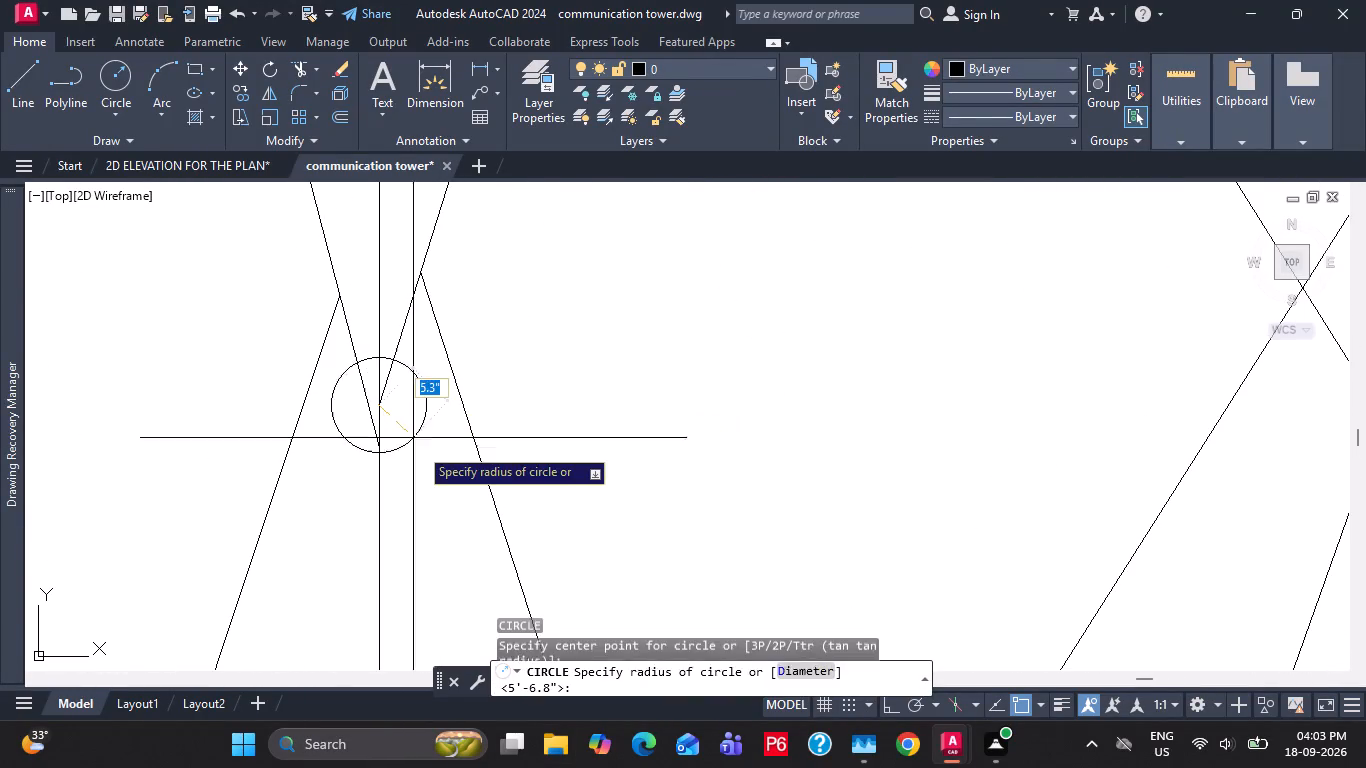
pyautogui.click(422, 454)
pyautogui.press('Escape')
pyautogui.press('Escape')
# Trim the centre member and brace ends inside the new joint circle.
pyautogui.press('t')
pyautogui.press('r')
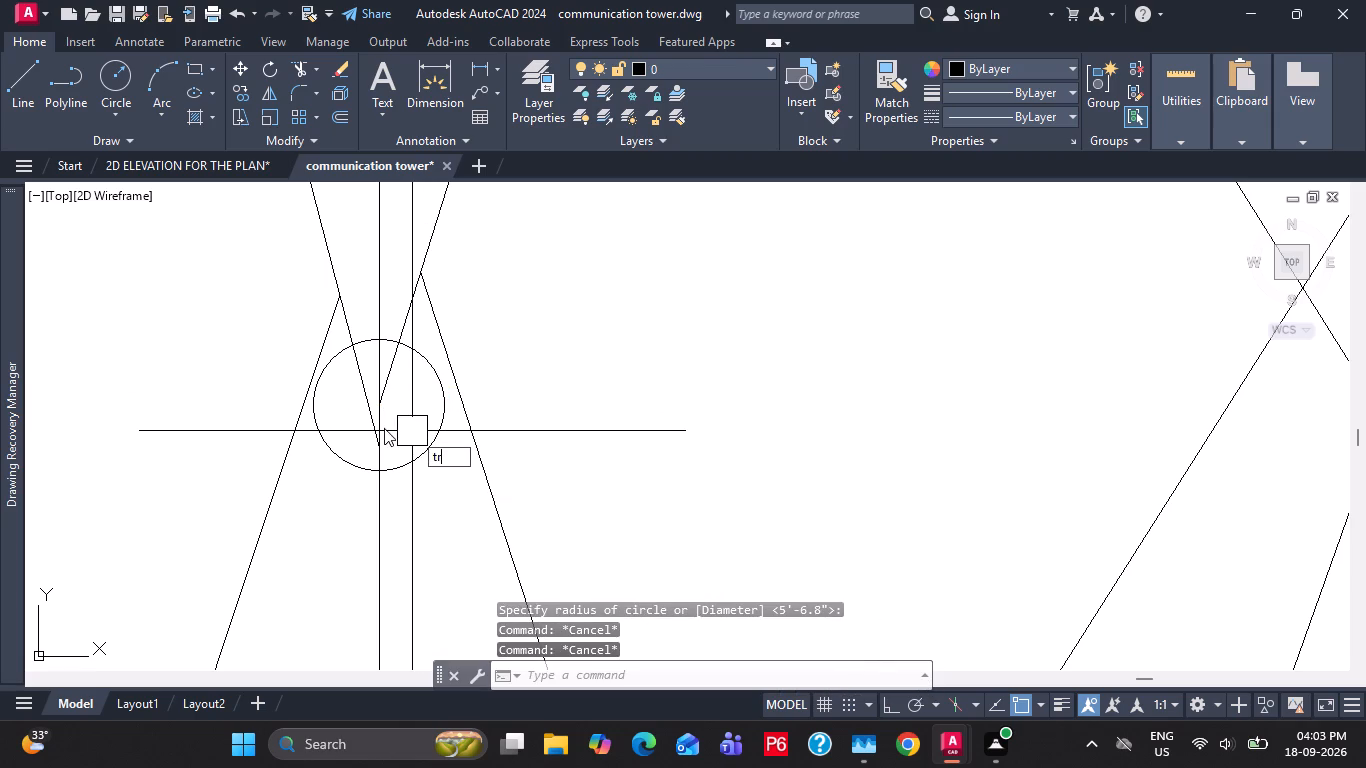
pyautogui.press('space')
pyautogui.click(380, 431)
pyautogui.click(383, 397)
pyautogui.click(394, 394)
pyautogui.click(378, 410)
pyautogui.doubleClick(378, 432)
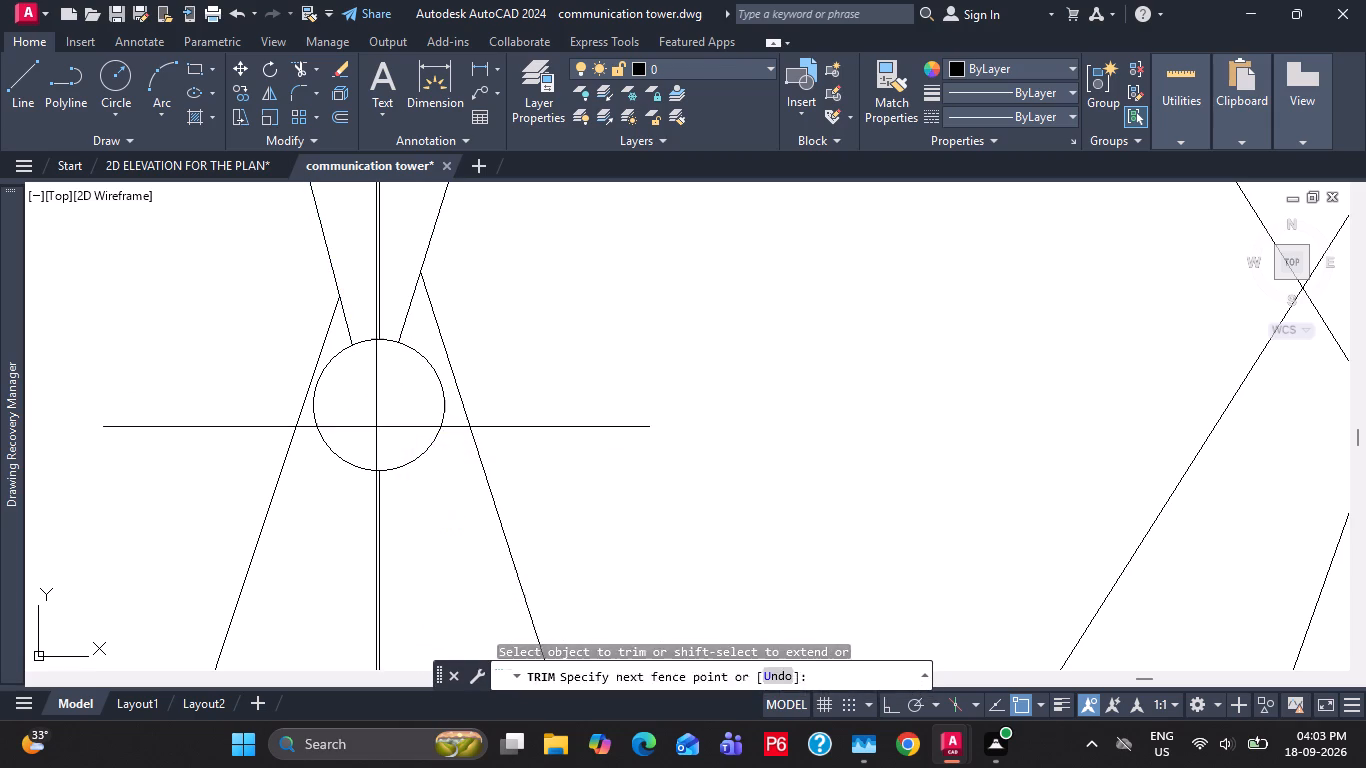
pyautogui.press('Escape')
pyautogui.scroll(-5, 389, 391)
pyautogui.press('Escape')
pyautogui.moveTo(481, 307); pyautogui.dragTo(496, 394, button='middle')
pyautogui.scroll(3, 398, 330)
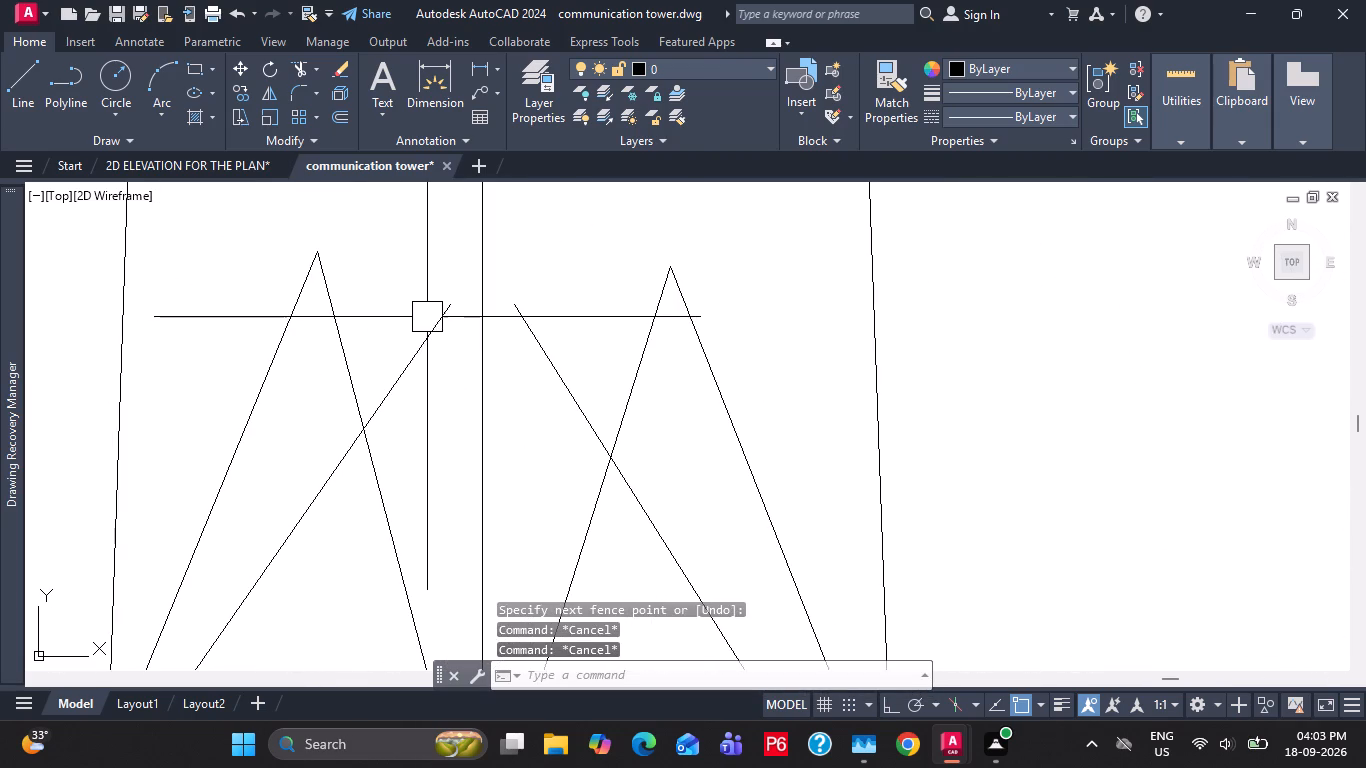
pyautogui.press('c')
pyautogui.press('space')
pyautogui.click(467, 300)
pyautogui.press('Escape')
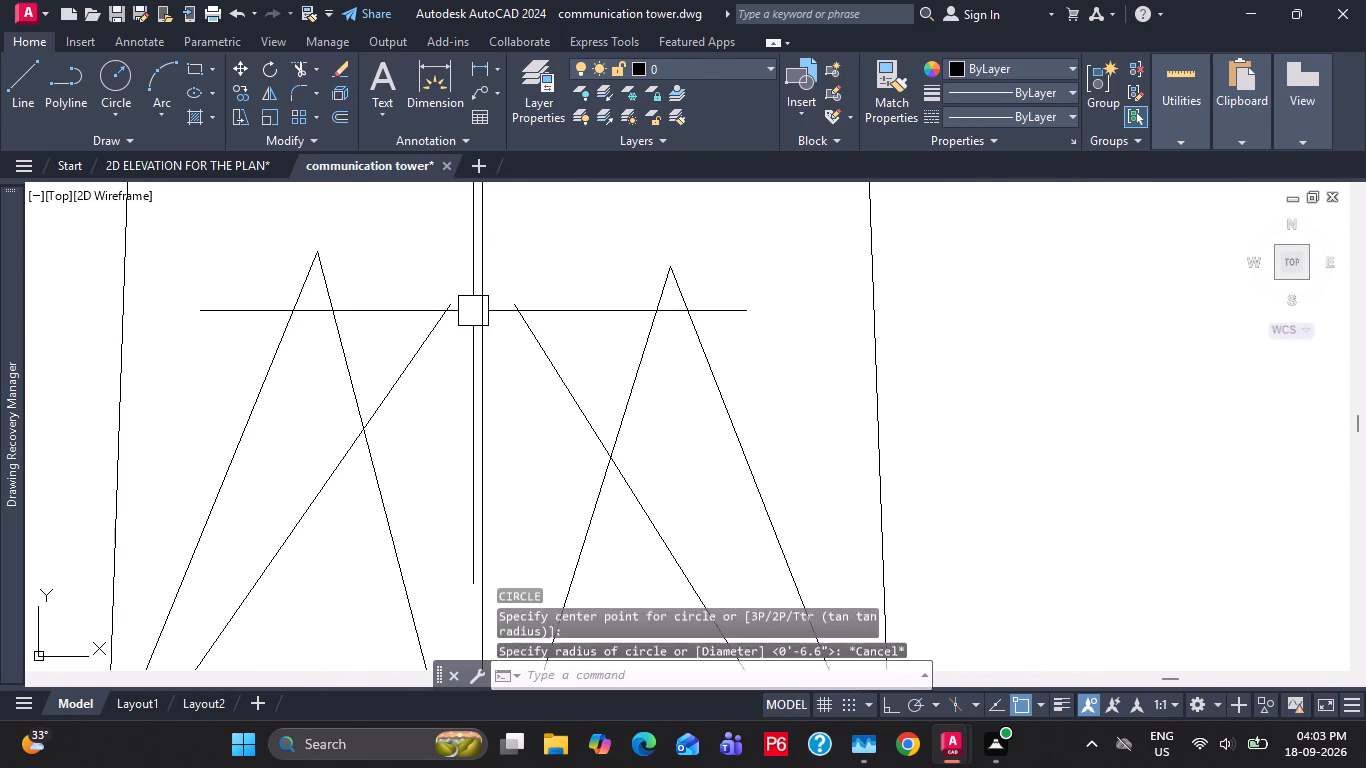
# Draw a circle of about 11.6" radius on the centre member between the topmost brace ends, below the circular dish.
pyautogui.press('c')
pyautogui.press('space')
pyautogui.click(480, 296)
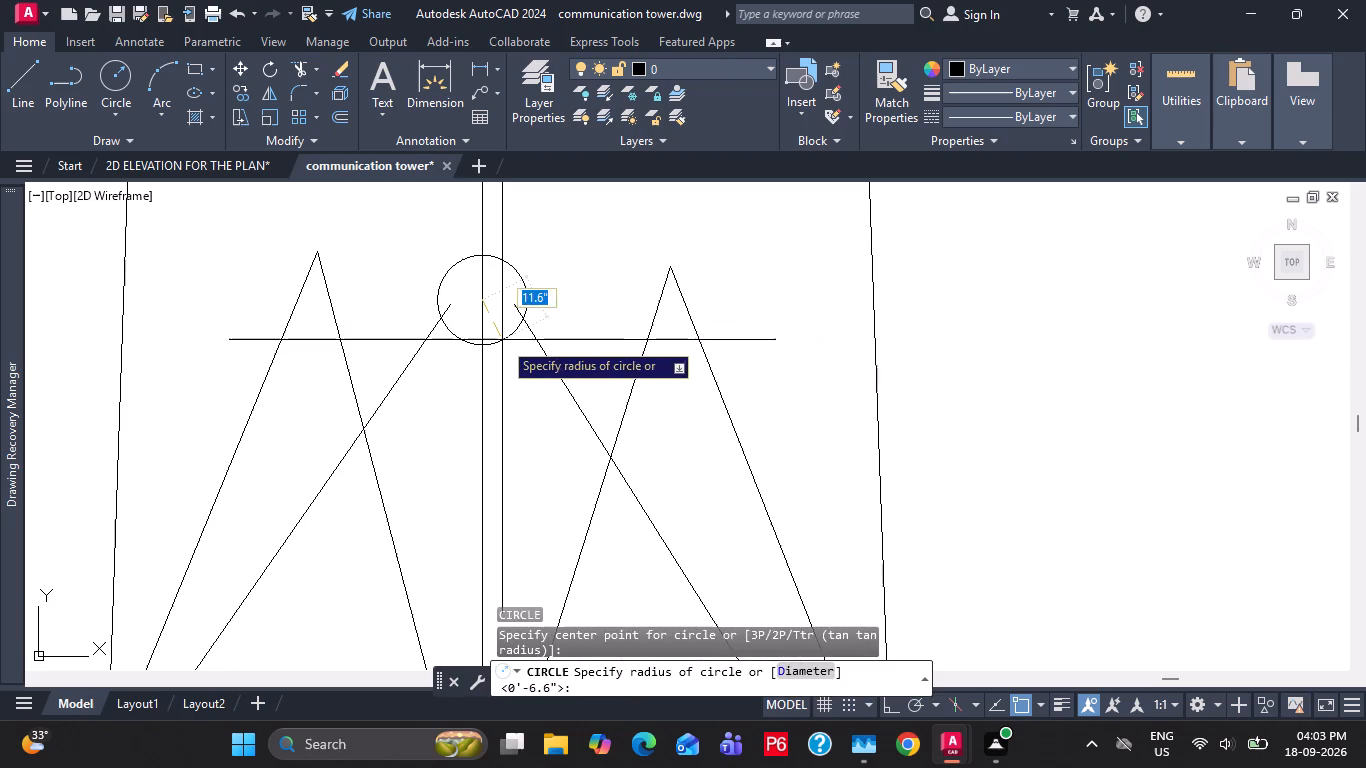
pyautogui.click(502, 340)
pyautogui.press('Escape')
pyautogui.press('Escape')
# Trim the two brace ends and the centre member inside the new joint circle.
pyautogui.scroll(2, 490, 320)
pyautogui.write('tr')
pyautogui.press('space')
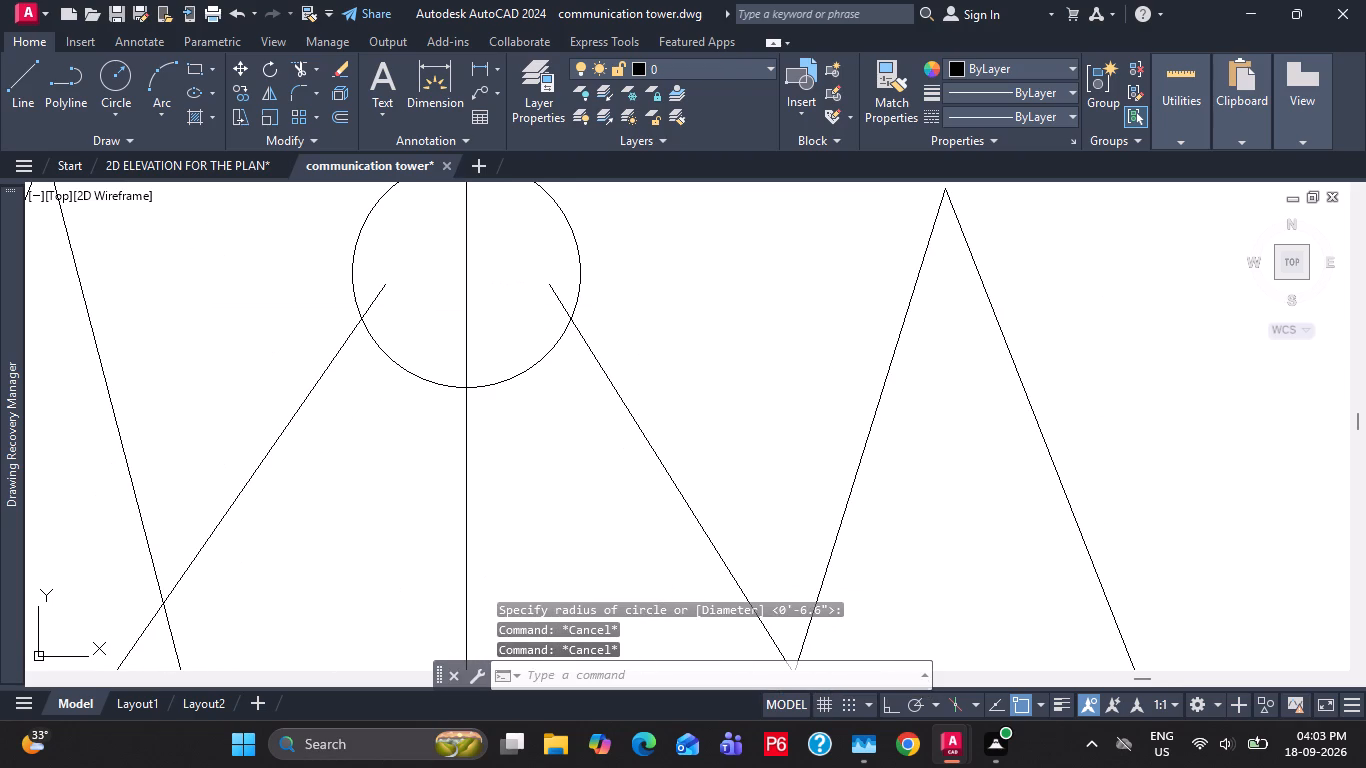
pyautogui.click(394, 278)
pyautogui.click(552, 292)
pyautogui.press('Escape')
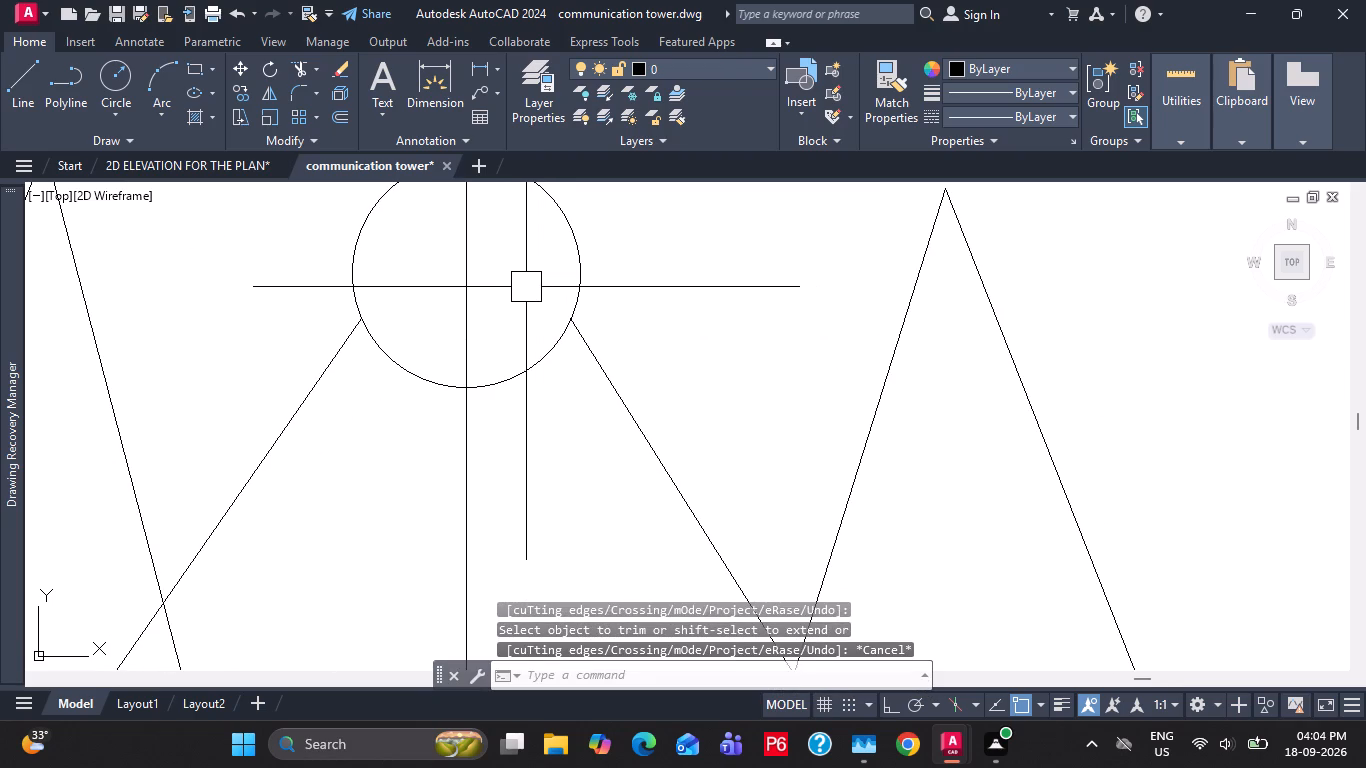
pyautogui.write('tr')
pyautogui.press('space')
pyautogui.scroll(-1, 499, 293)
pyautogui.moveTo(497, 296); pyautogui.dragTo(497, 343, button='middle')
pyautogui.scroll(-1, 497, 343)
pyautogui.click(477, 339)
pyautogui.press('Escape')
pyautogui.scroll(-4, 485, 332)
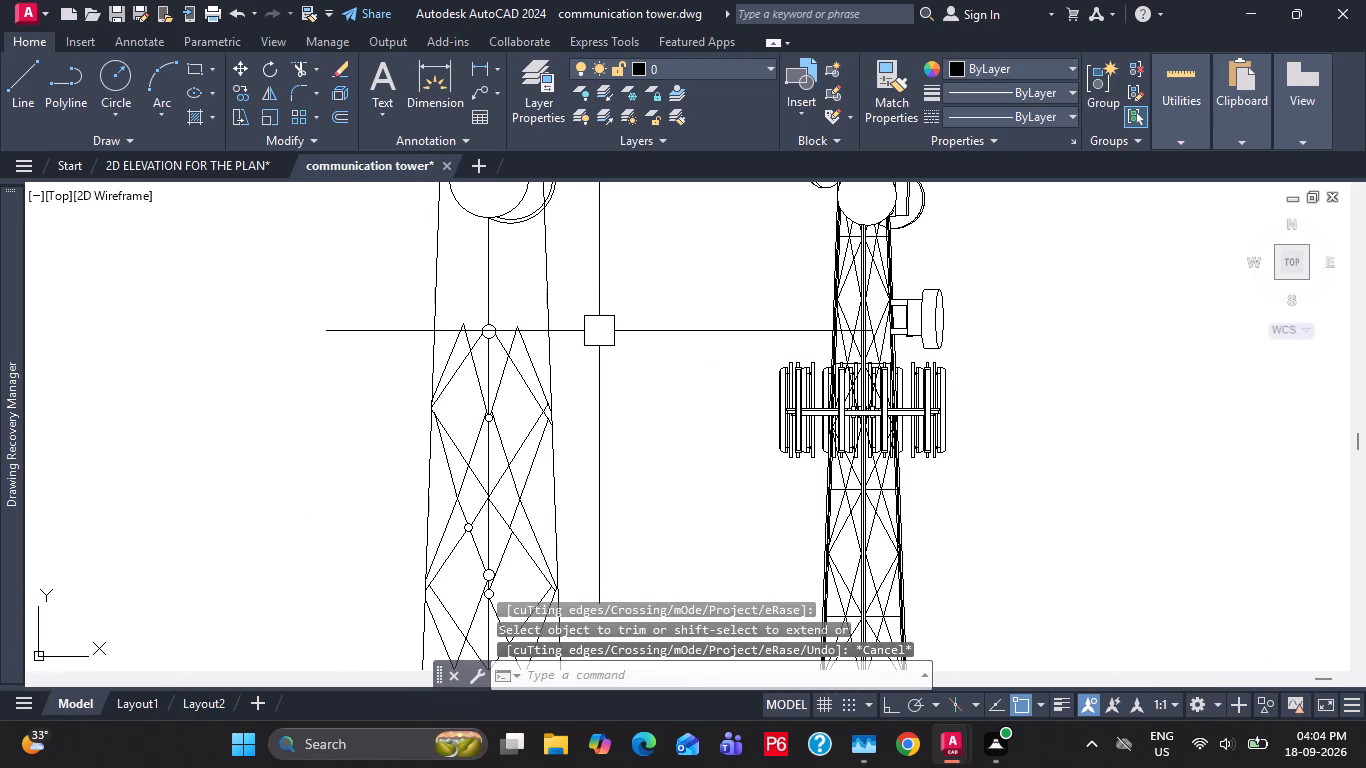
# Examine the dishes, antennas and upper bracing of the finished tower against the partly drawn tower.
pyautogui.moveTo(545, 492); pyautogui.dragTo(519, 594, button='middle')
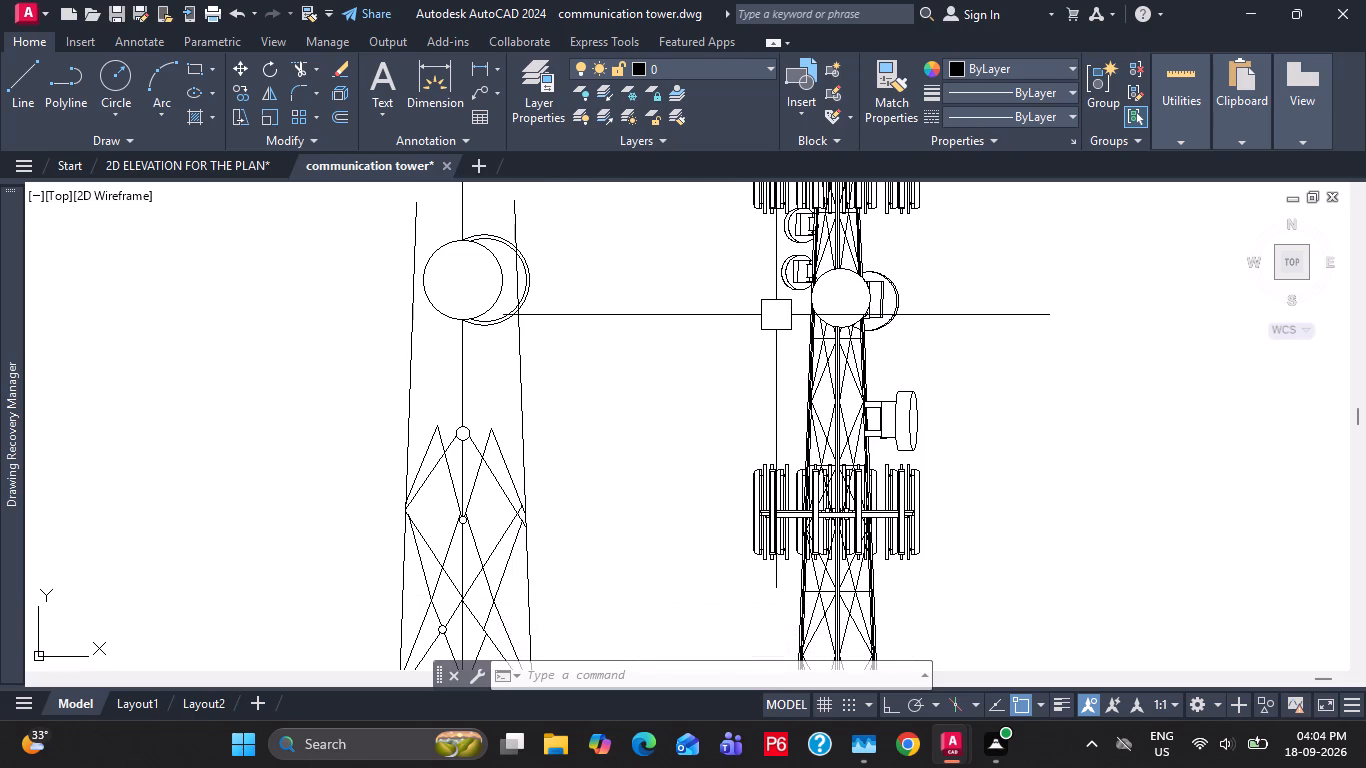
pyautogui.moveTo(752, 363); pyautogui.dragTo(708, 374, button='middle')
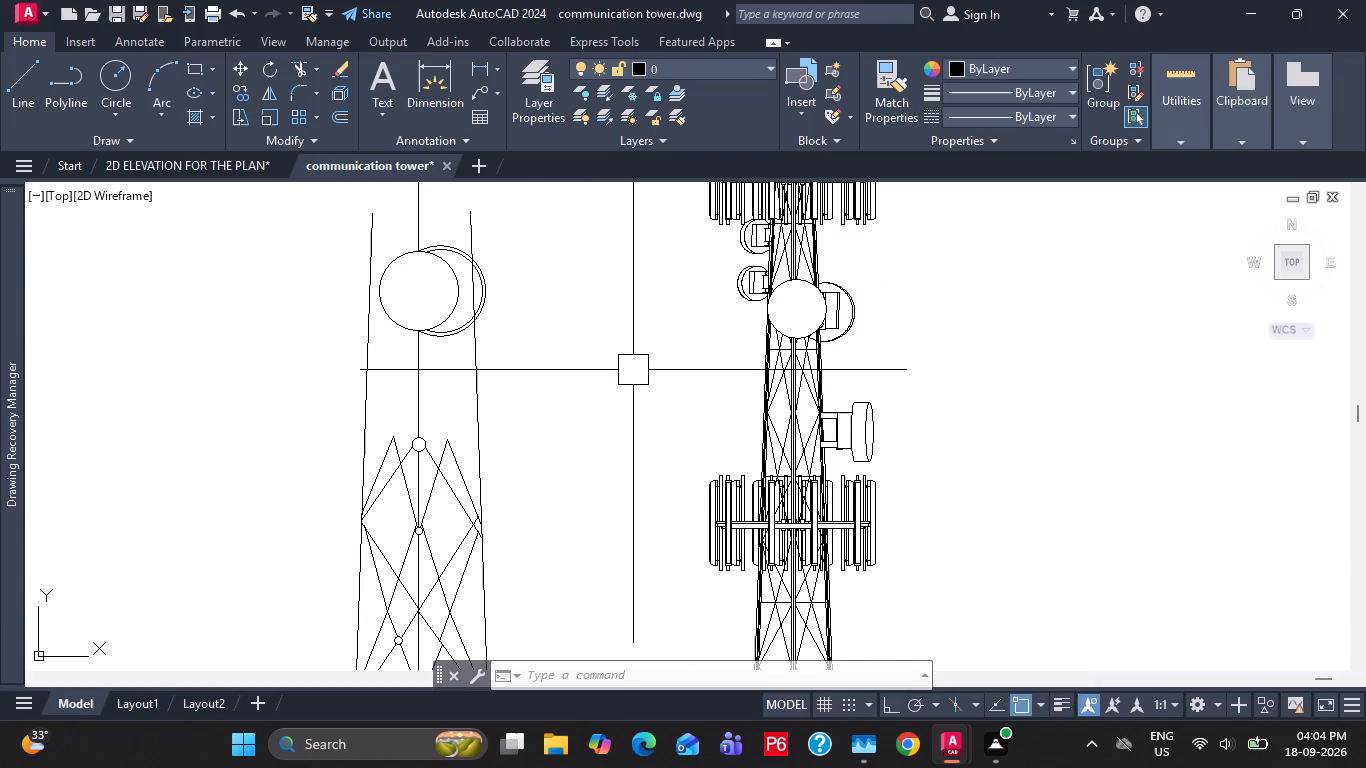
pyautogui.moveTo(629, 386); pyautogui.dragTo(643, 551, button='middle')
pyautogui.moveTo(583, 269); pyautogui.dragTo(598, 298, button='middle')
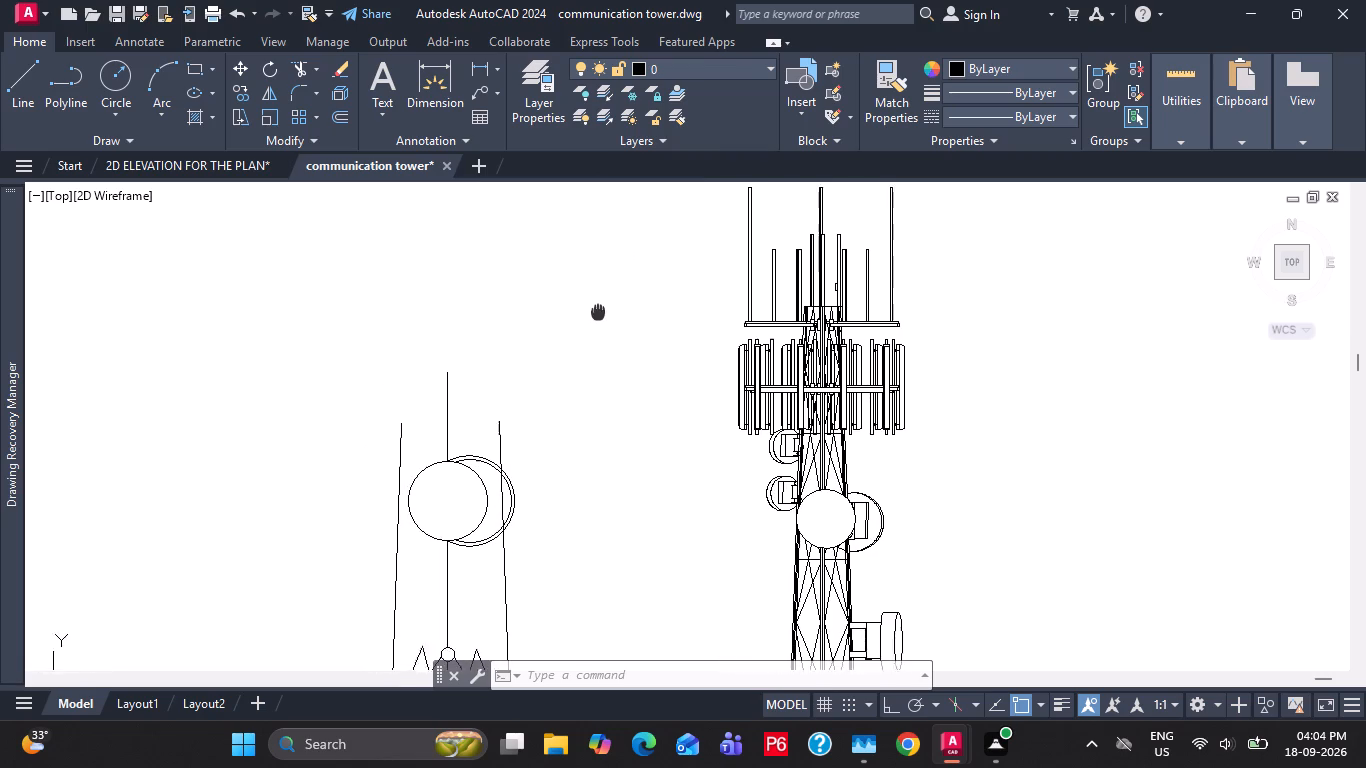
pyautogui.moveTo(598, 298); pyautogui.dragTo(585, 328, button='middle')
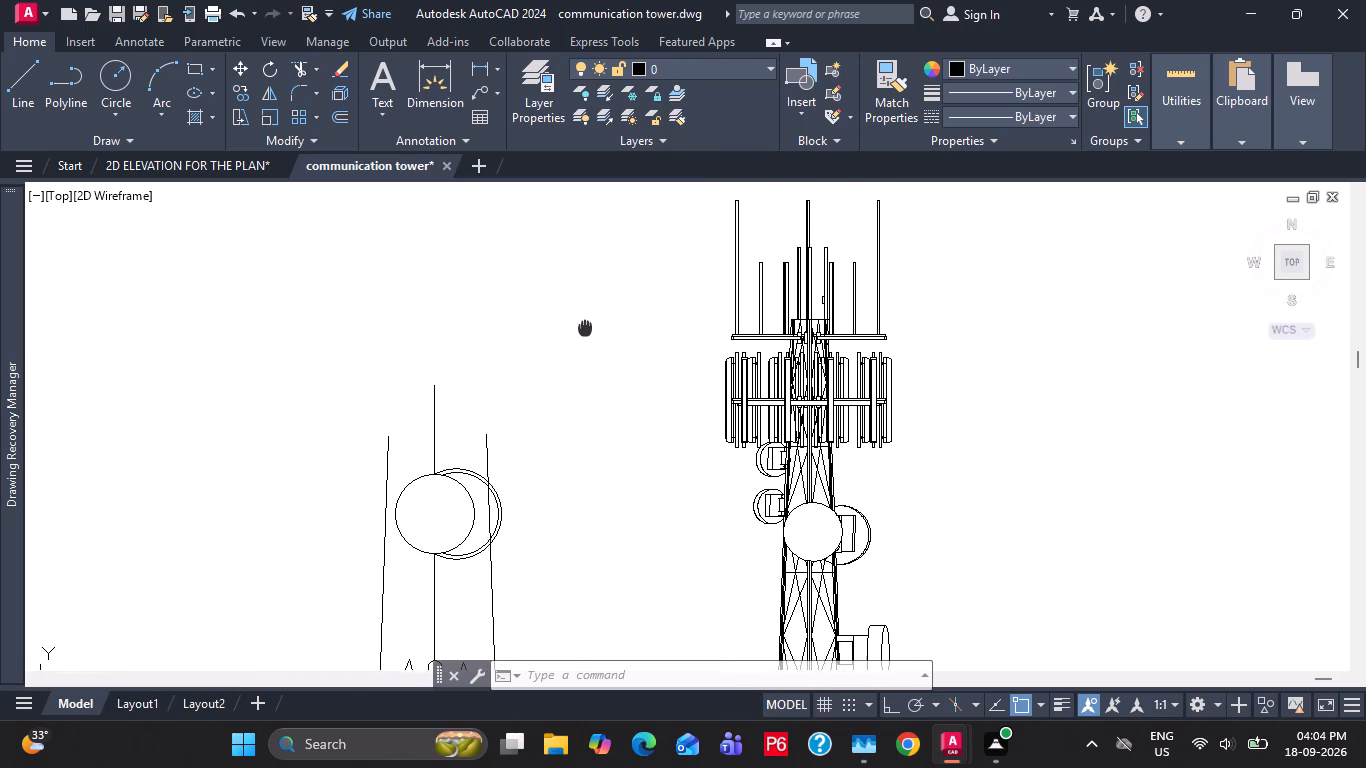
pyautogui.moveTo(585, 328); pyautogui.dragTo(580, 339, button='middle')
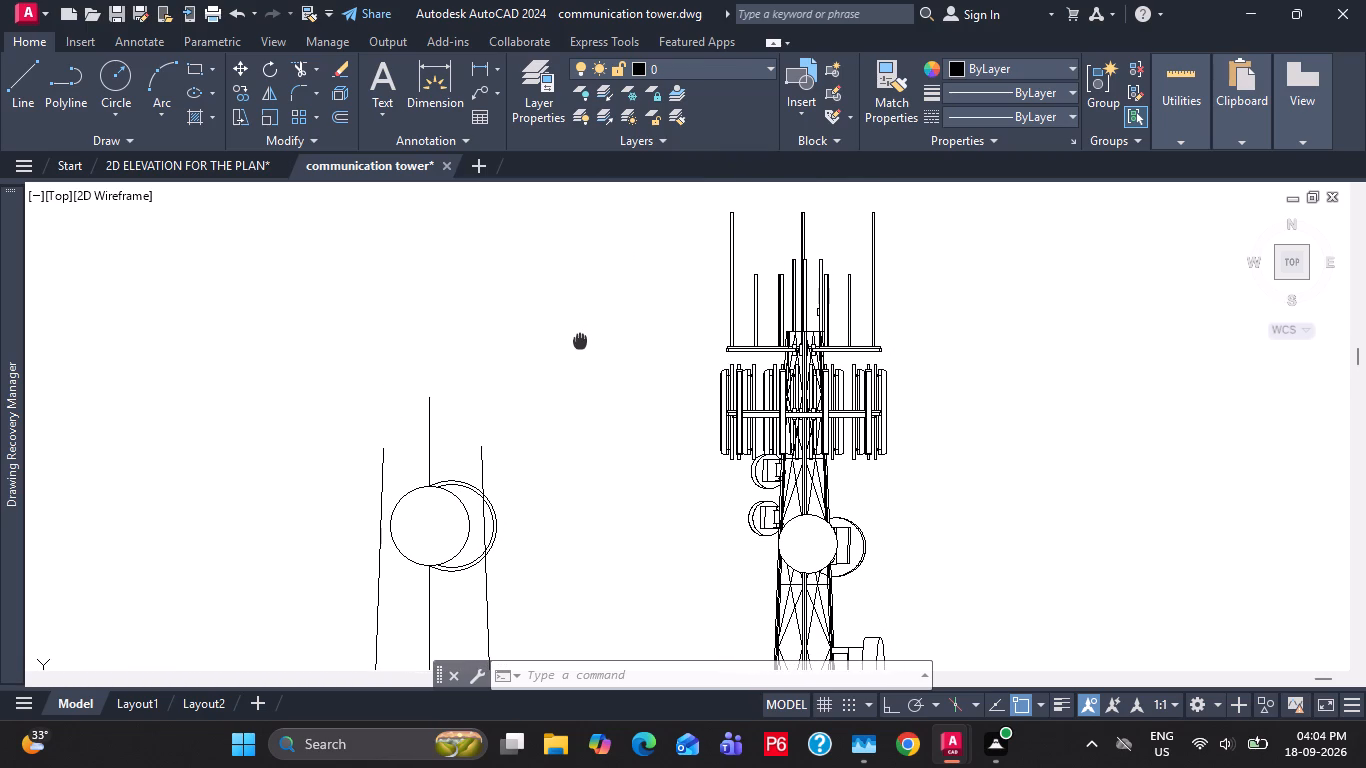
pyautogui.moveTo(580, 339); pyautogui.dragTo(570, 229, button='middle')
pyautogui.scroll(-1, 552, 208)
pyautogui.moveTo(664, 313); pyautogui.dragTo(655, 287, button='middle')
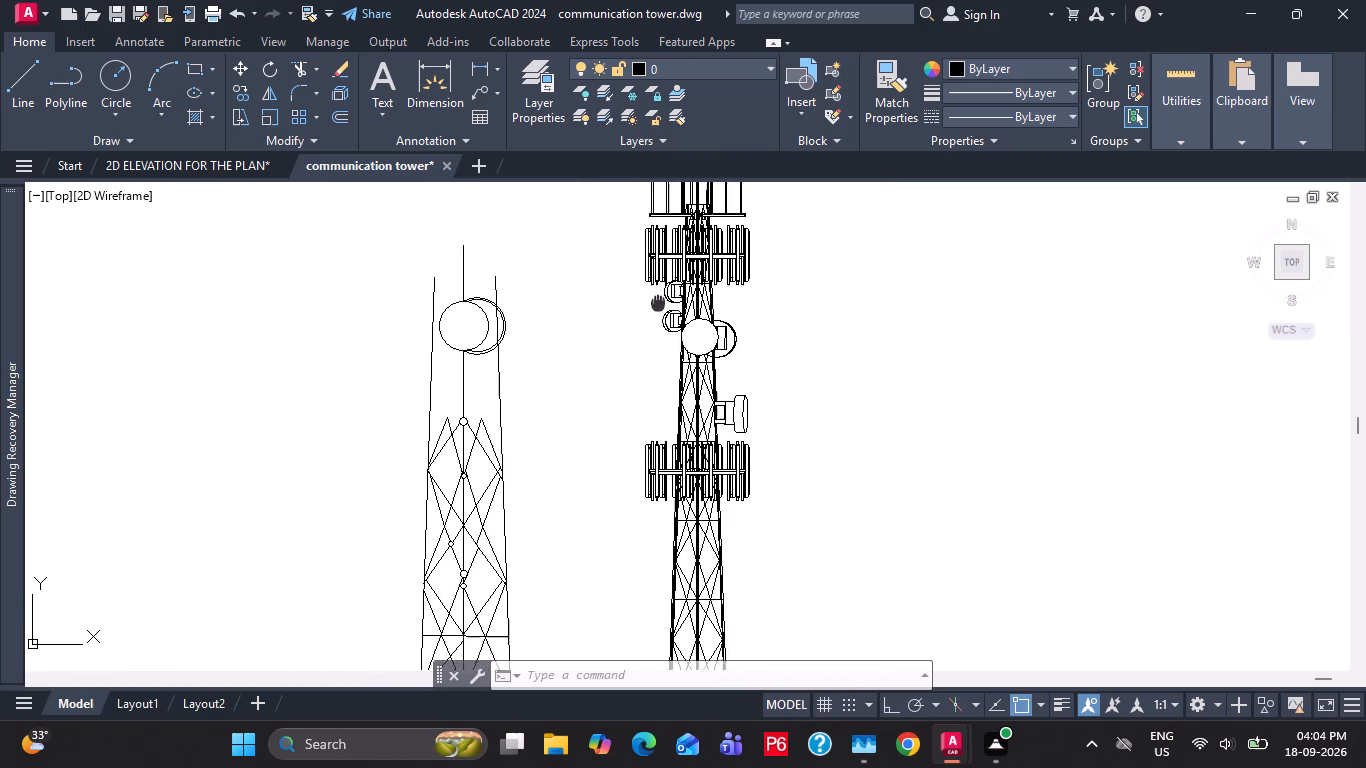
pyautogui.moveTo(655, 287); pyautogui.dragTo(643, 251, button='middle')
# Delete the partly drawn tower together with the small loose part below it, keeping the finished tower.
pyautogui.press('Escape')
pyautogui.press('Escape')
pyautogui.scroll(-1, 606, 284)
pyautogui.moveTo(566, 219); pyautogui.dragTo(553, 229)
pyautogui.scroll(-3, 529, 364)
pyautogui.moveTo(523, 498); pyautogui.dragTo(513, 427, button='middle')
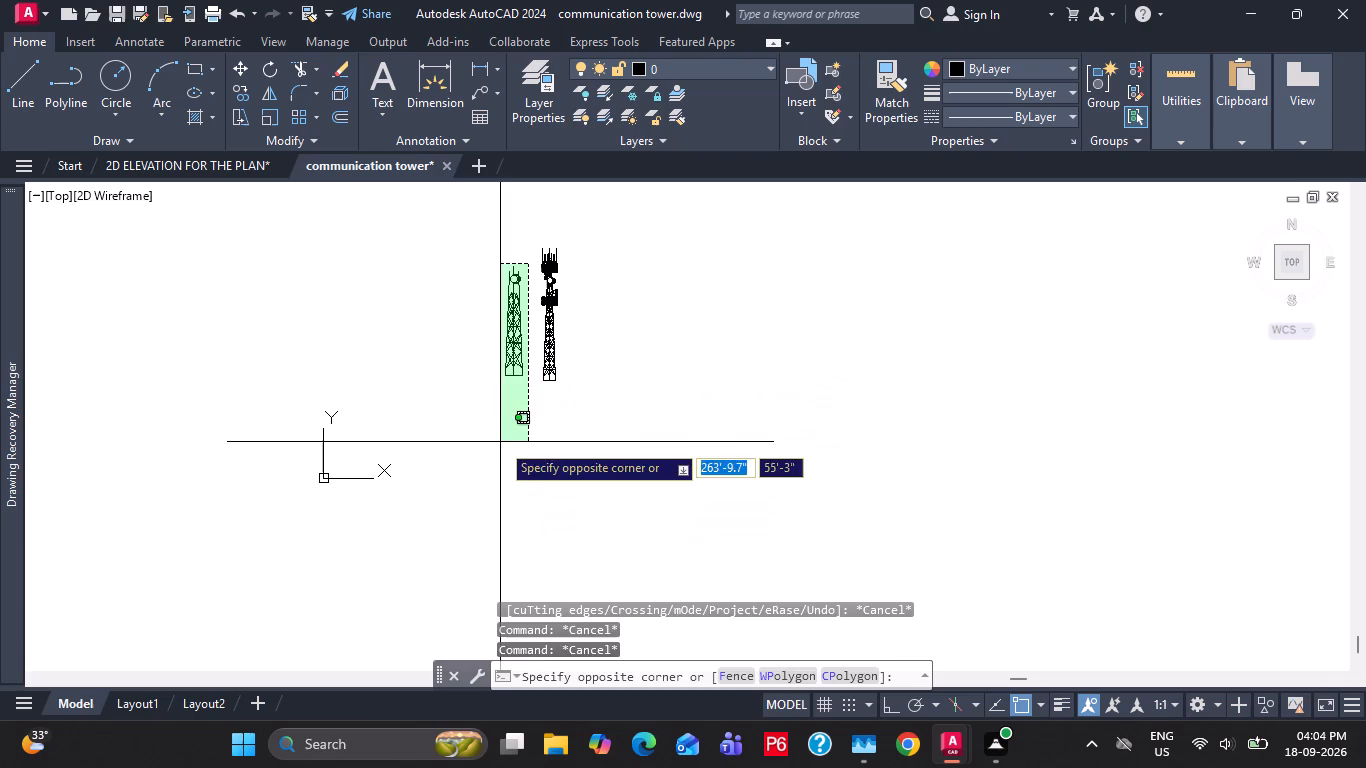
pyautogui.click(497, 443)
pyautogui.press('Delete')
# Save the communication tower drawing with only the finished tower in it.
pyautogui.hotkey('ctrl', 's')
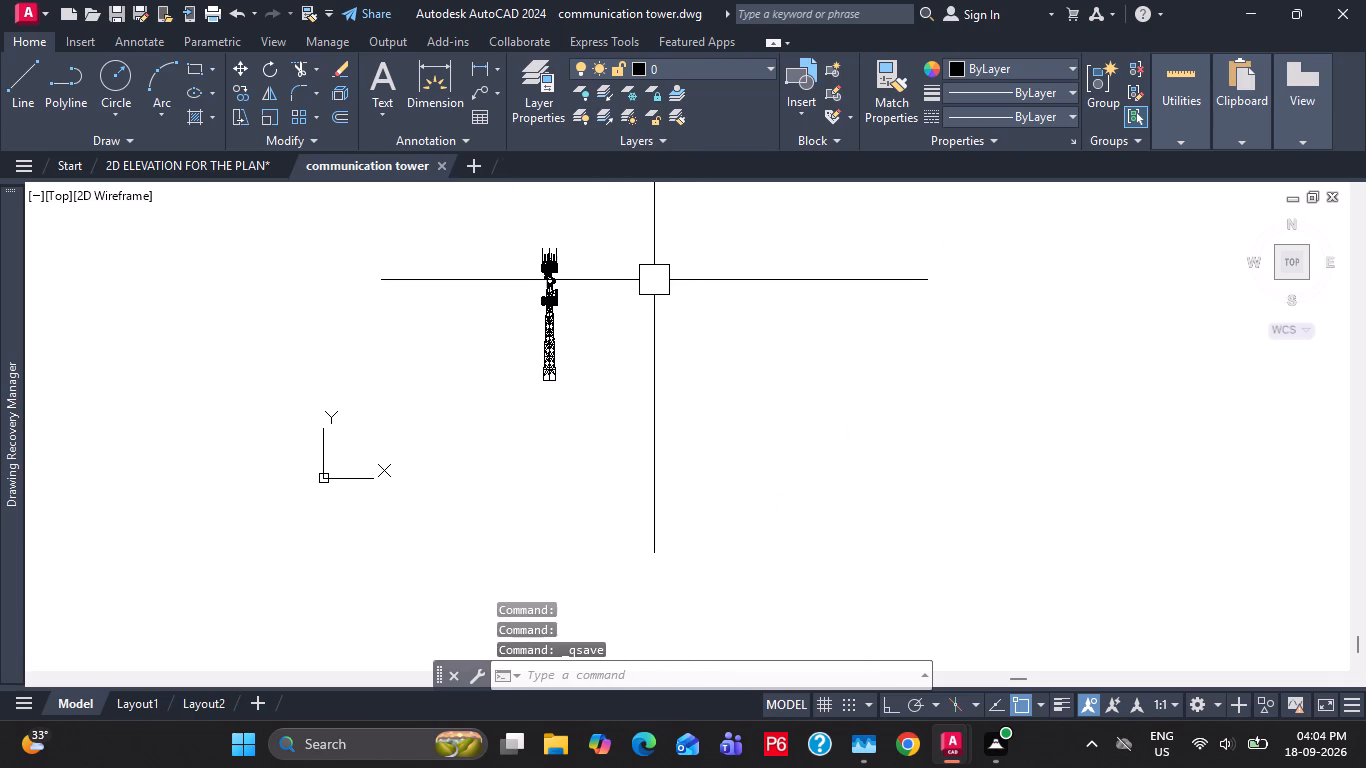
pyautogui.hotkey('ctrl', 's')
pyautogui.click(606, 232)
pyautogui.click(500, 471)
pyautogui.press('Escape')
pyautogui.press('Escape')
pyautogui.hotkey('ctrl', 's')
pyautogui.hotkey('ctrl', 's')
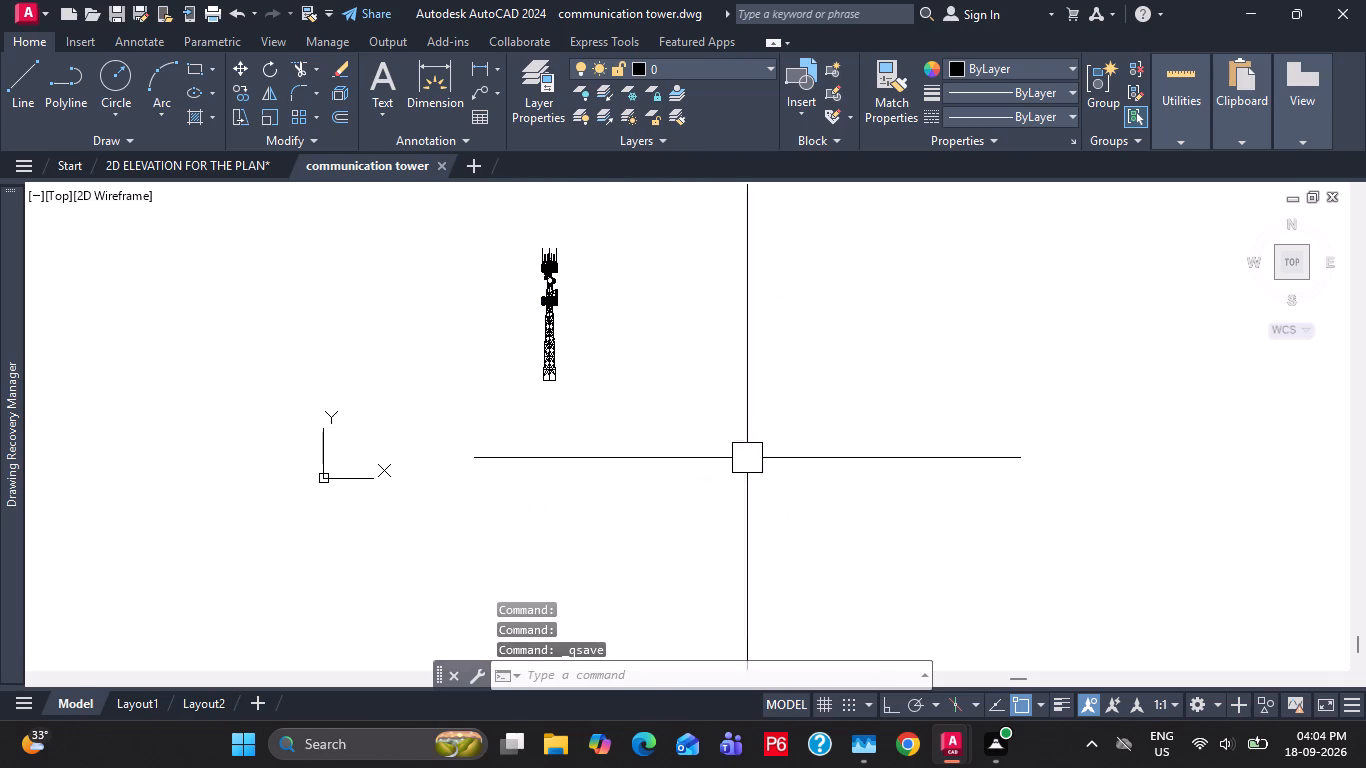